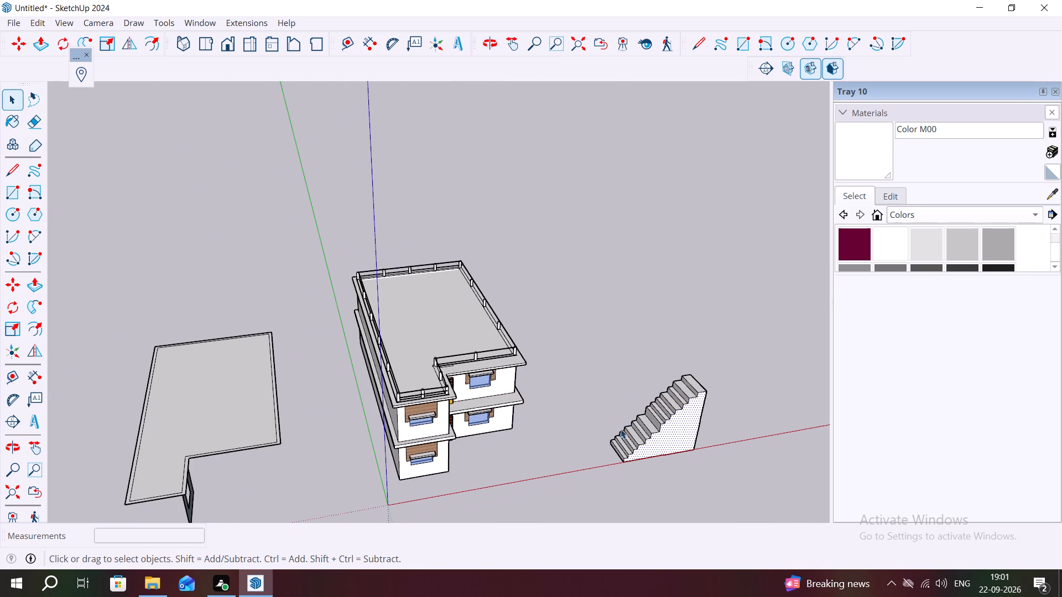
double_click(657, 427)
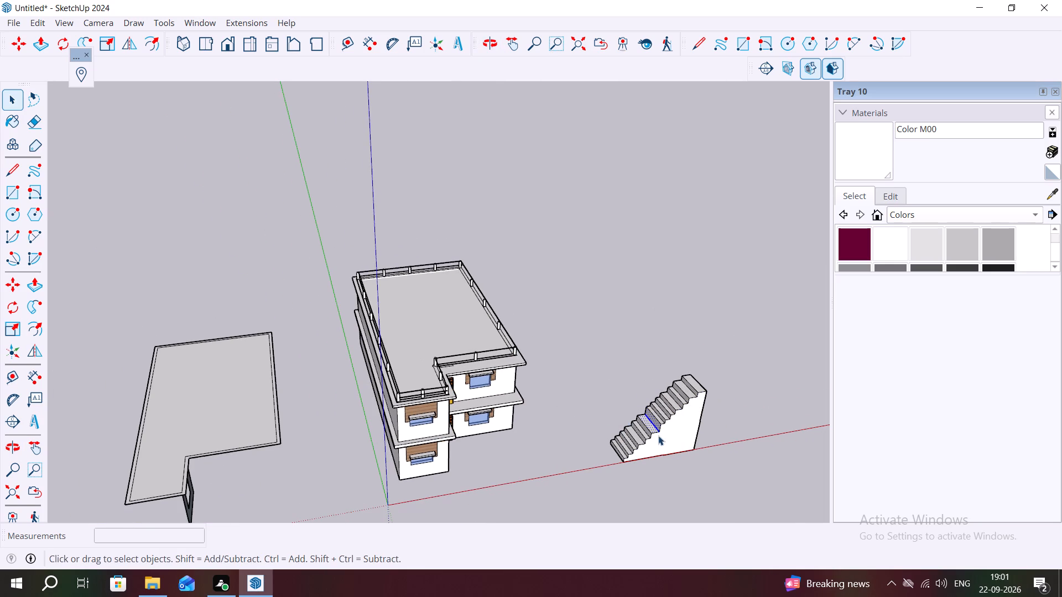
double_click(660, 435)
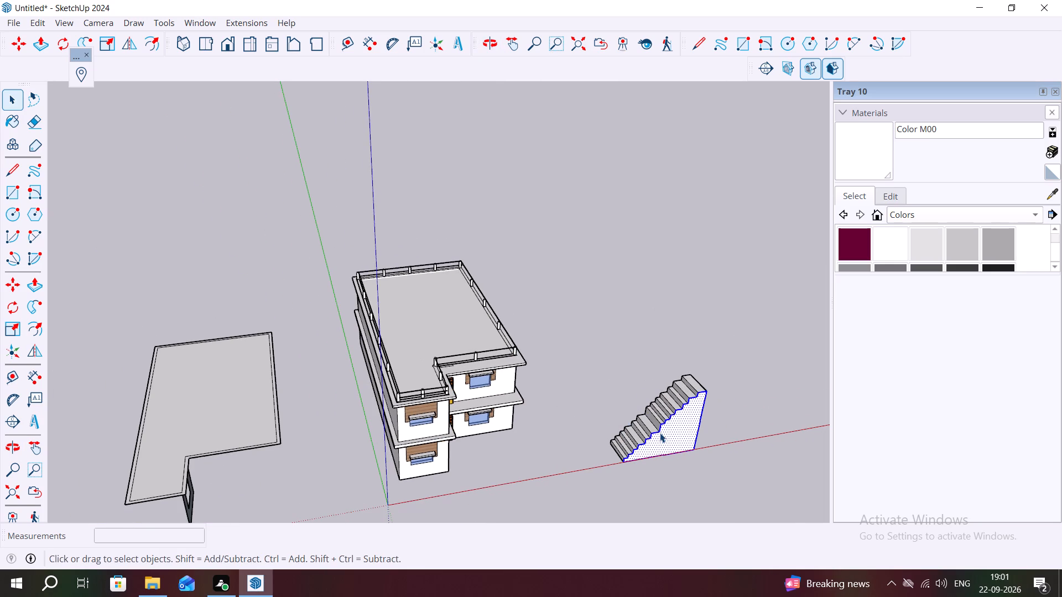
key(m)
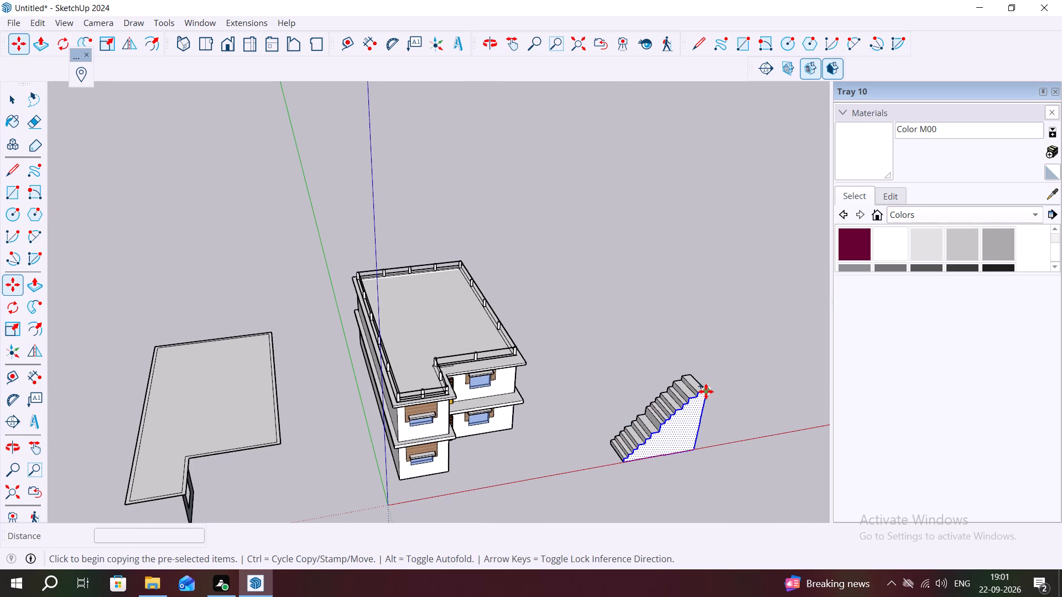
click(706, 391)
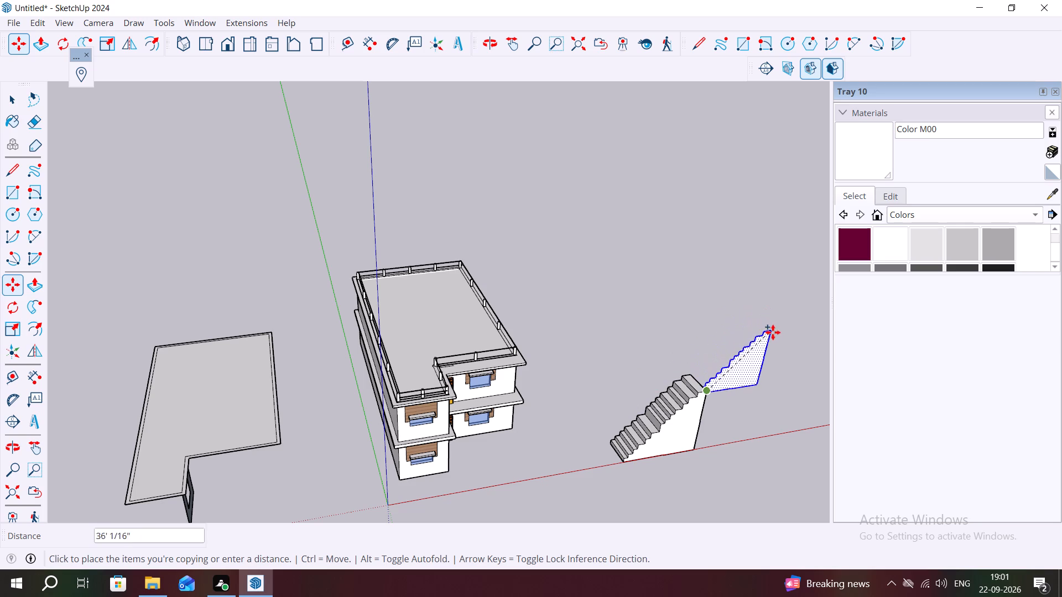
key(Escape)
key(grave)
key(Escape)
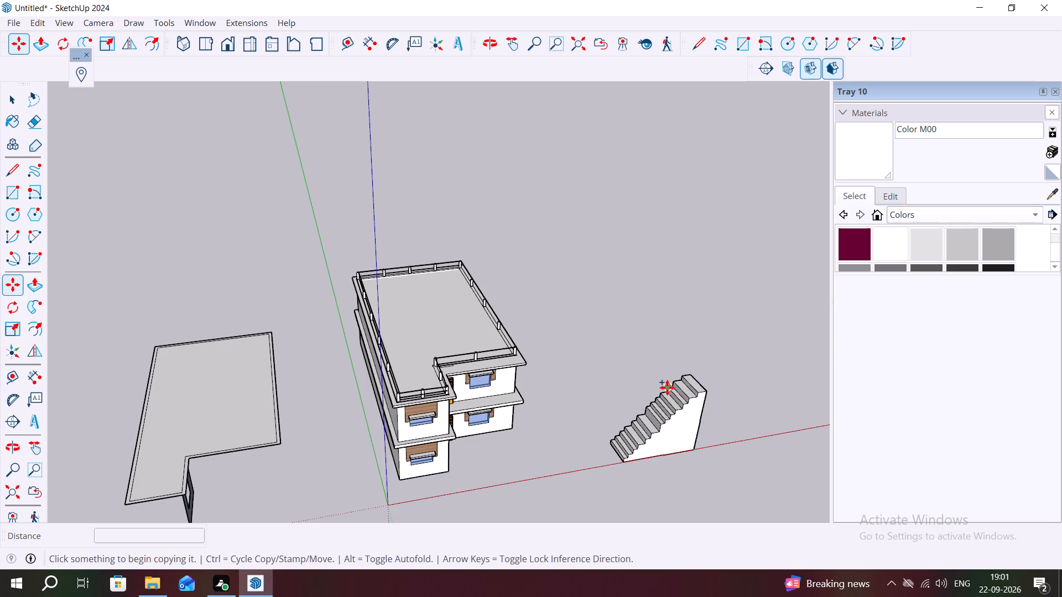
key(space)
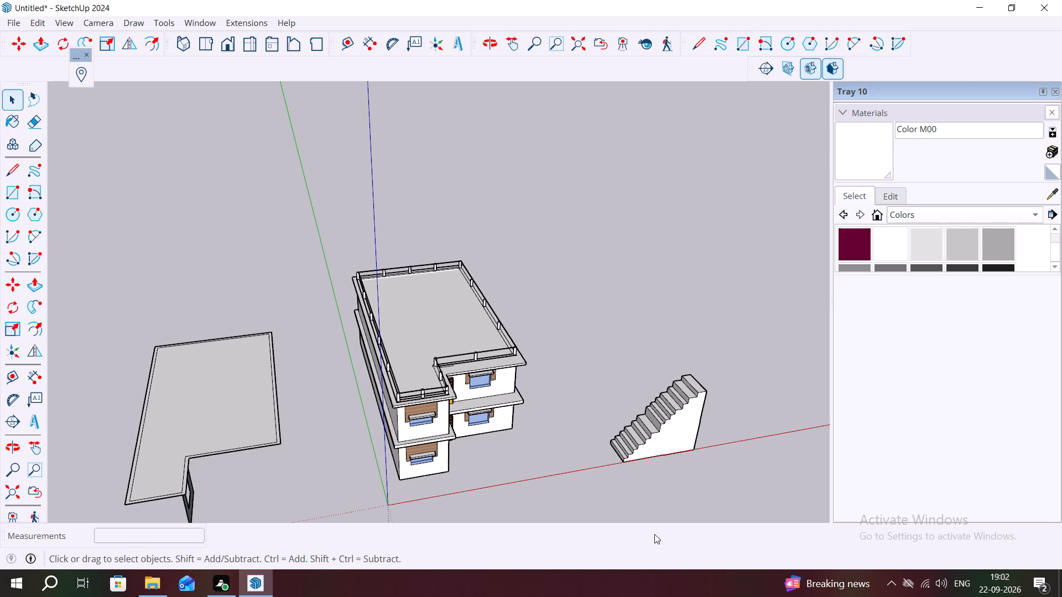
Push/Pull the upper end face at the top of the staircase outward 3' 5" to form an overhanging landing.
middle_drag(604, 482, 733, 515)
scroll(616, 338, up, 10)
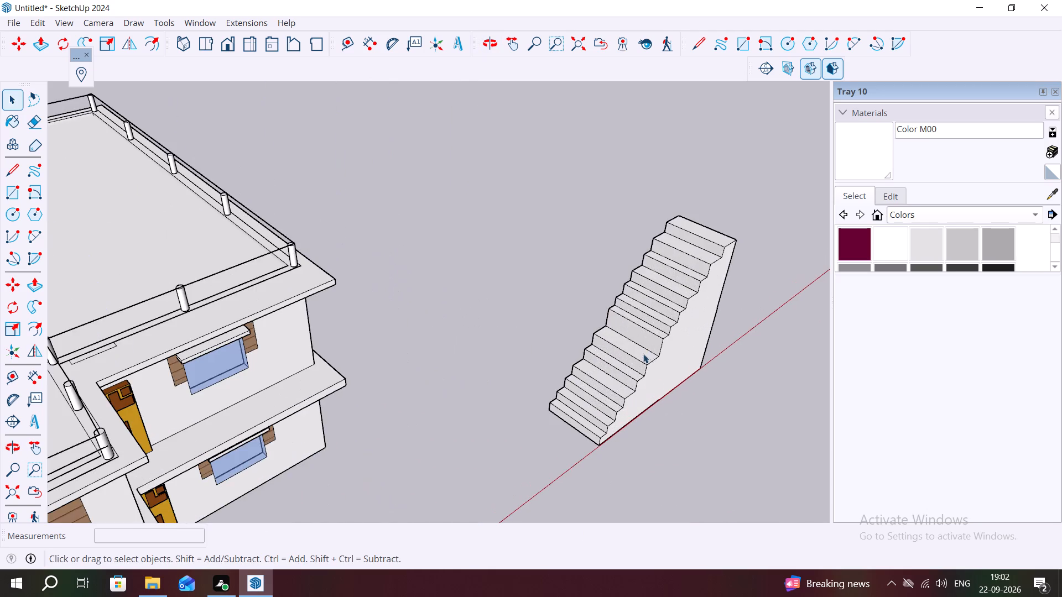
middle_drag(639, 369, 498, 385)
scroll(484, 385, down, 10)
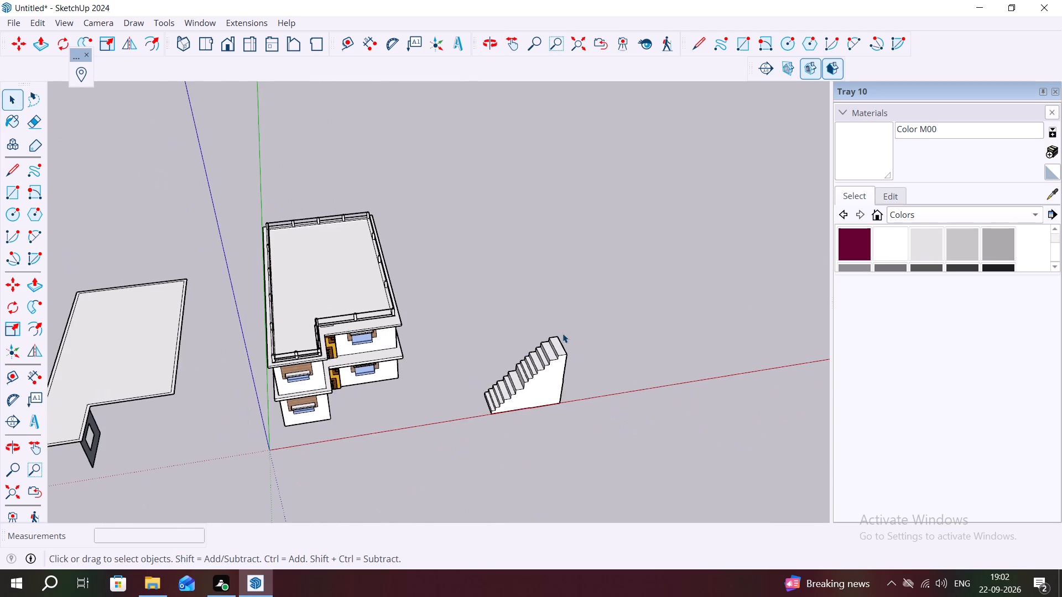
scroll(564, 333, up, 15)
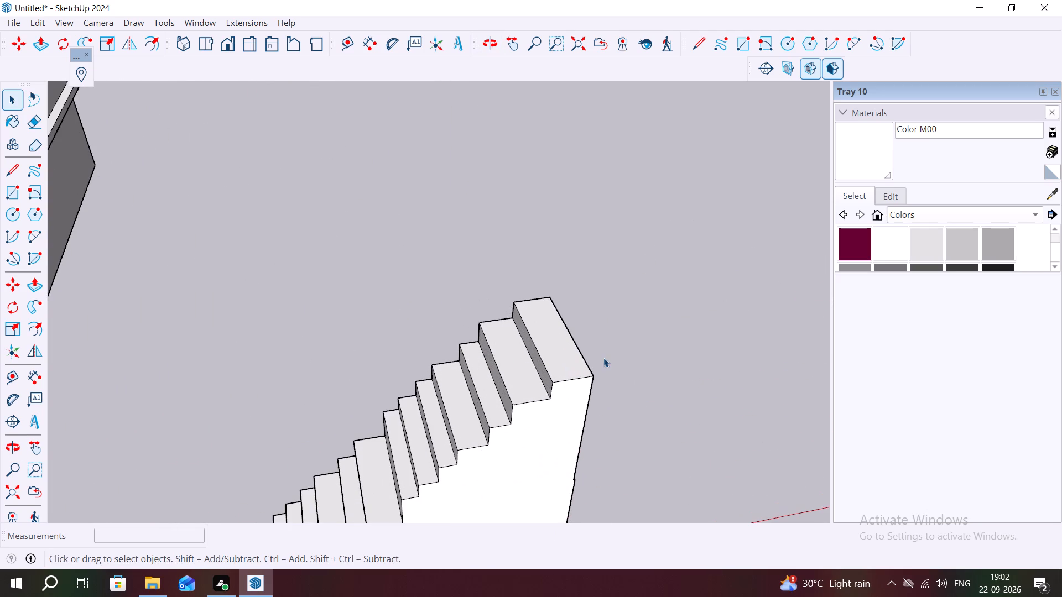
middle_drag(603, 360, 362, 334)
click(424, 388)
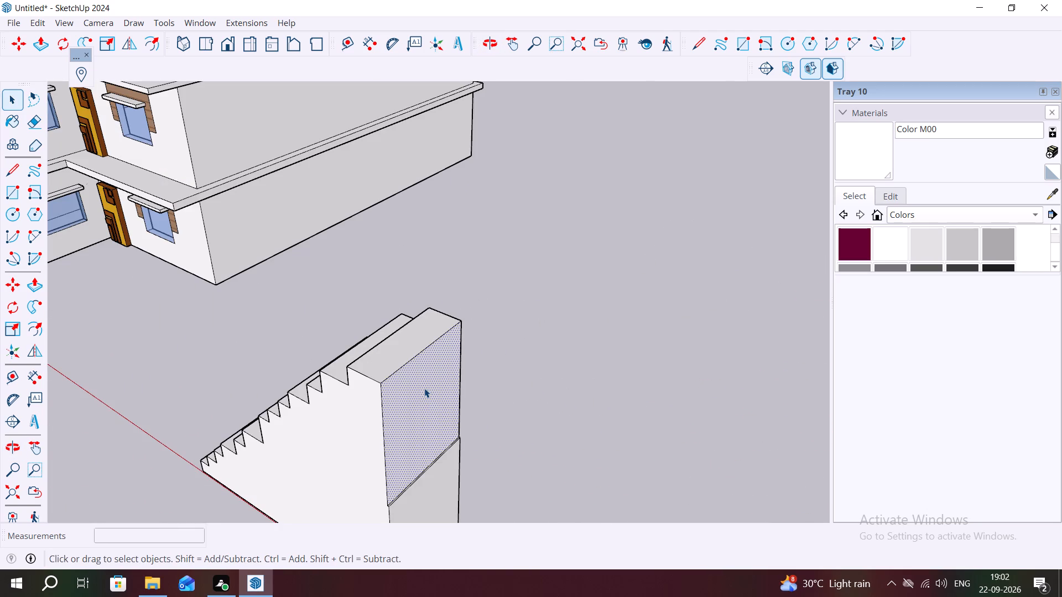
key(p)
click(424, 388)
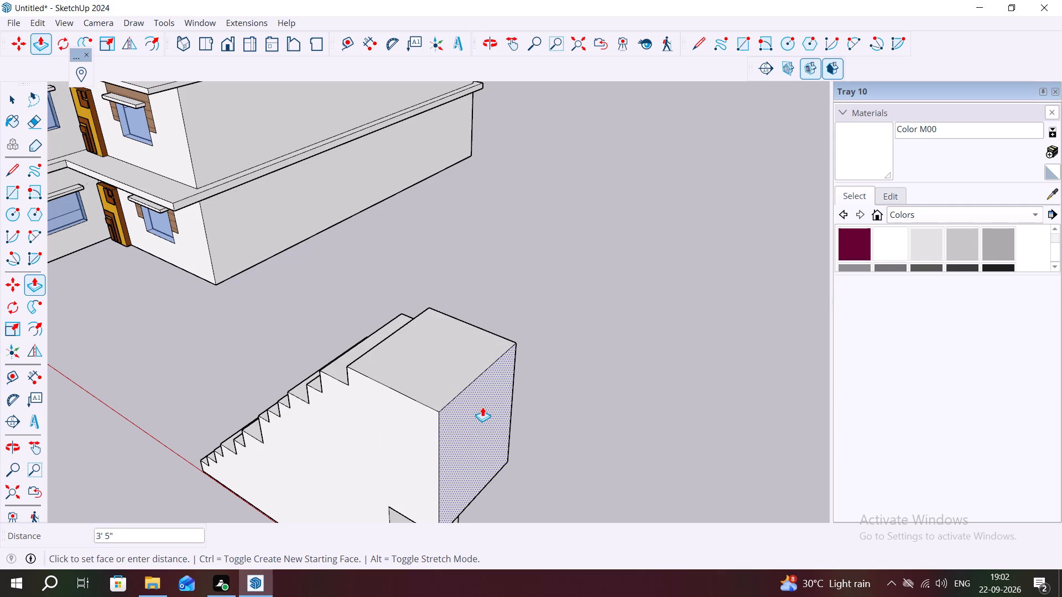
click(482, 407)
Draw a stepped line of four risers and three treads along the green axis from the landing's outer corner farthest from the red axis.
scroll(345, 458, down, 1)
middle_drag(361, 460, 459, 473)
scroll(503, 324, up, 4)
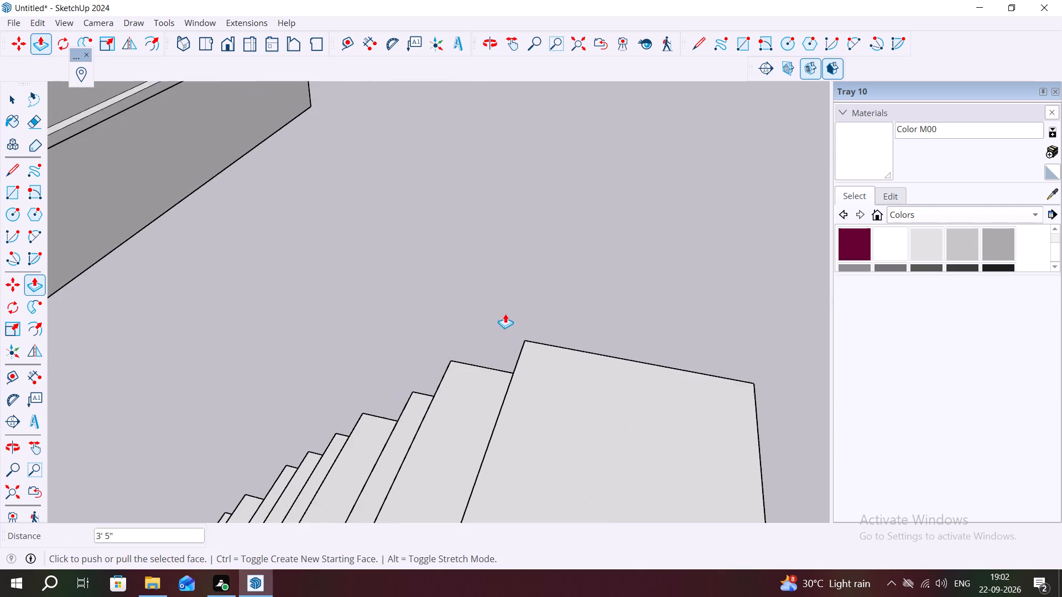
scroll(507, 316, down, 9)
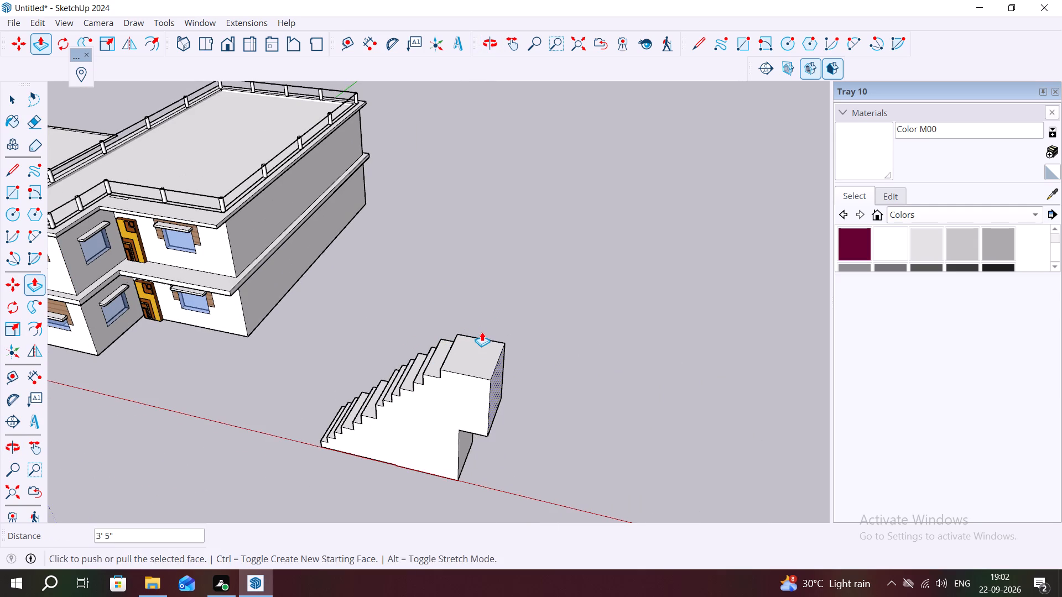
key(l)
click(504, 345)
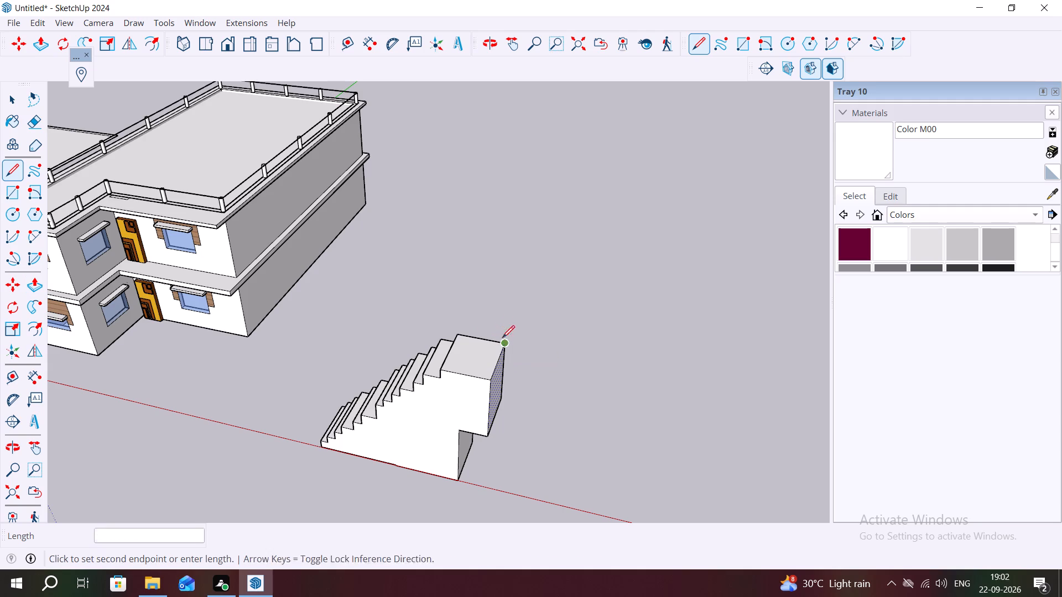
scroll(493, 321, up, 5)
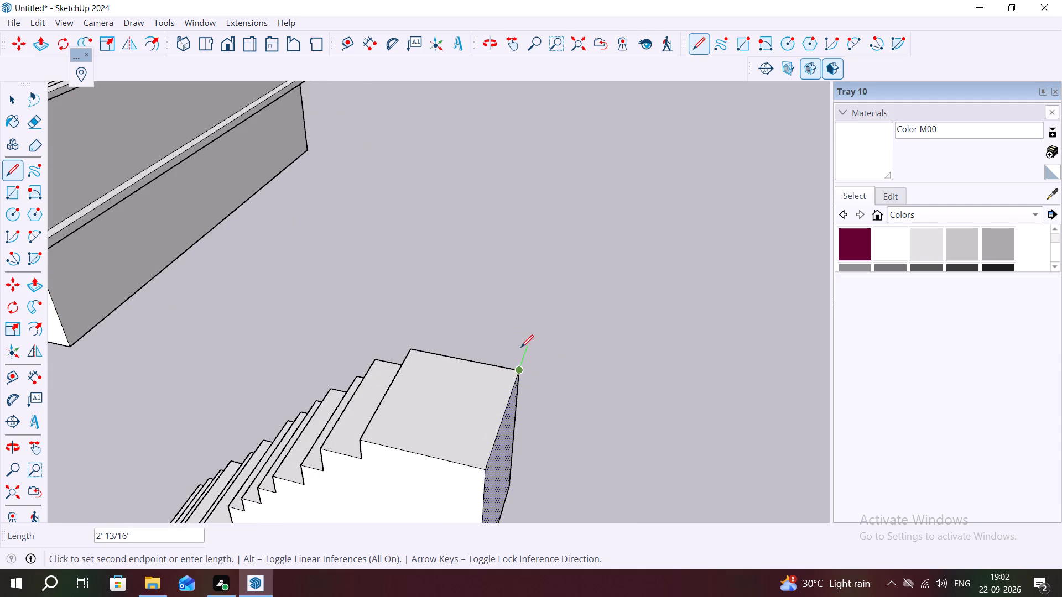
click(516, 348)
middle_drag(528, 332, 319, 365)
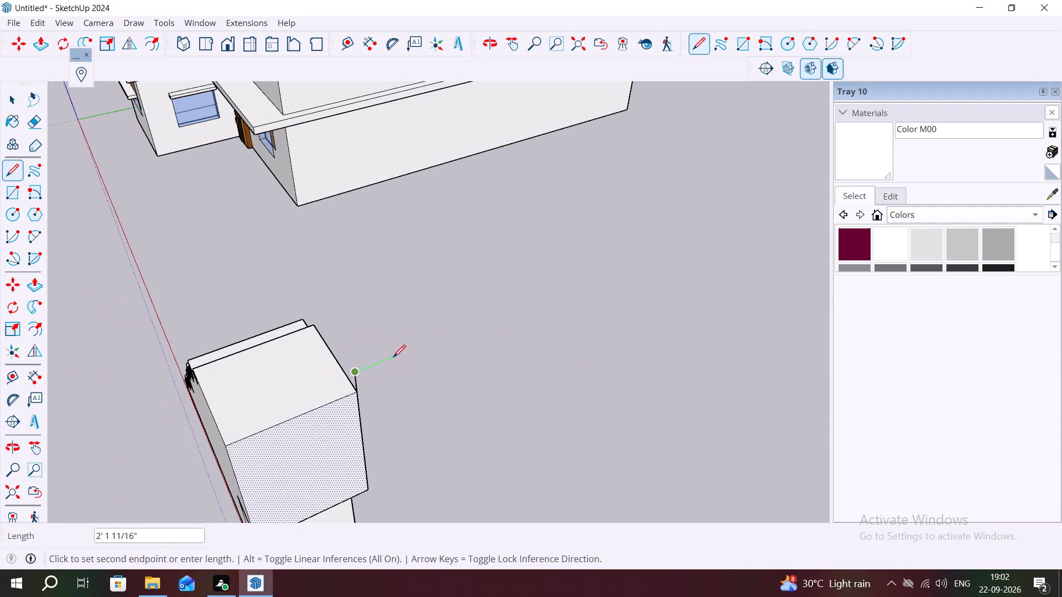
click(386, 361)
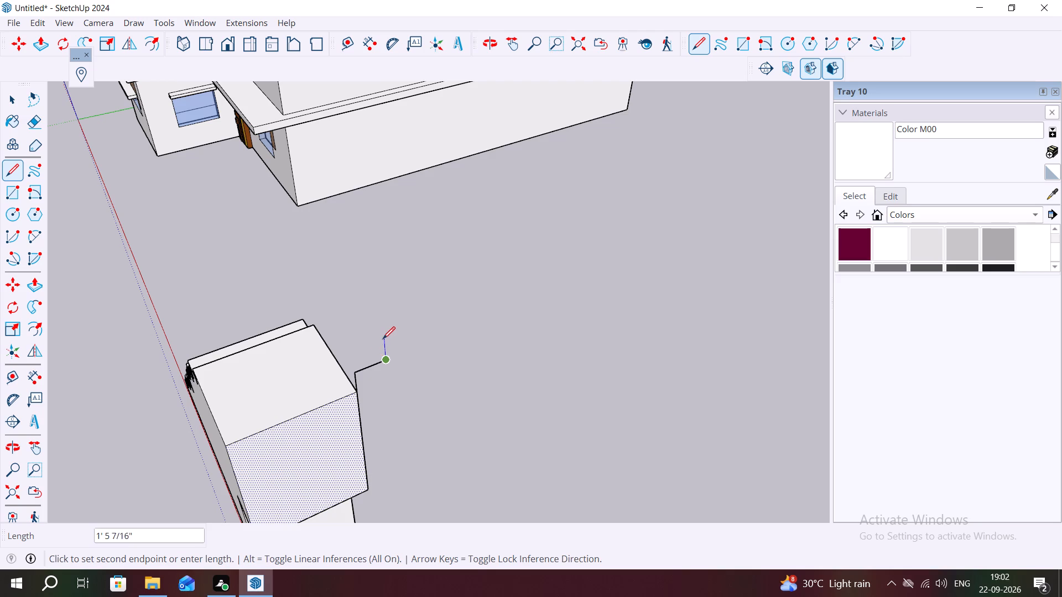
click(388, 339)
click(412, 332)
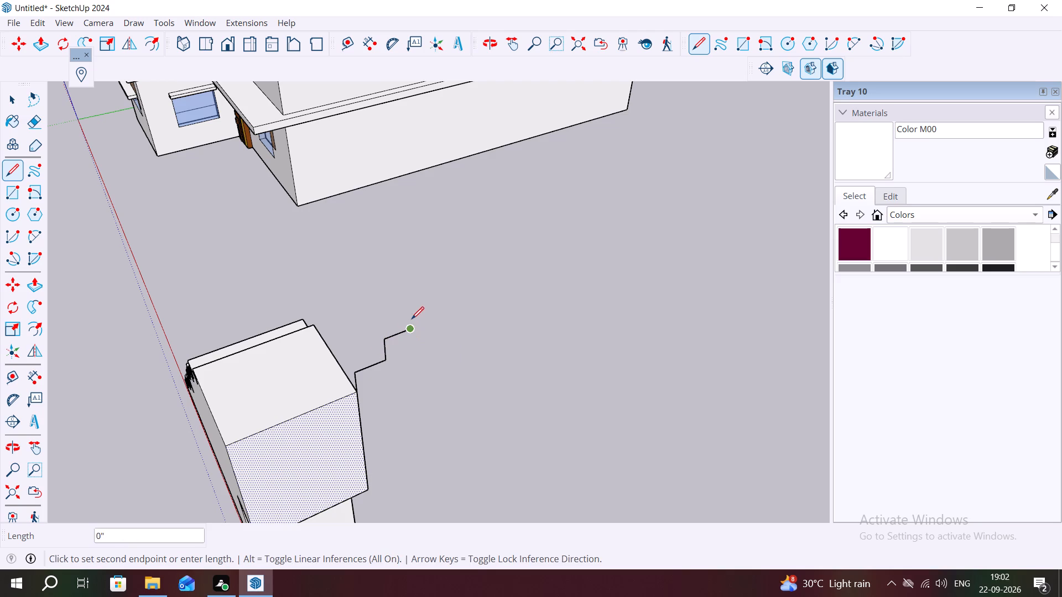
click(409, 306)
click(435, 302)
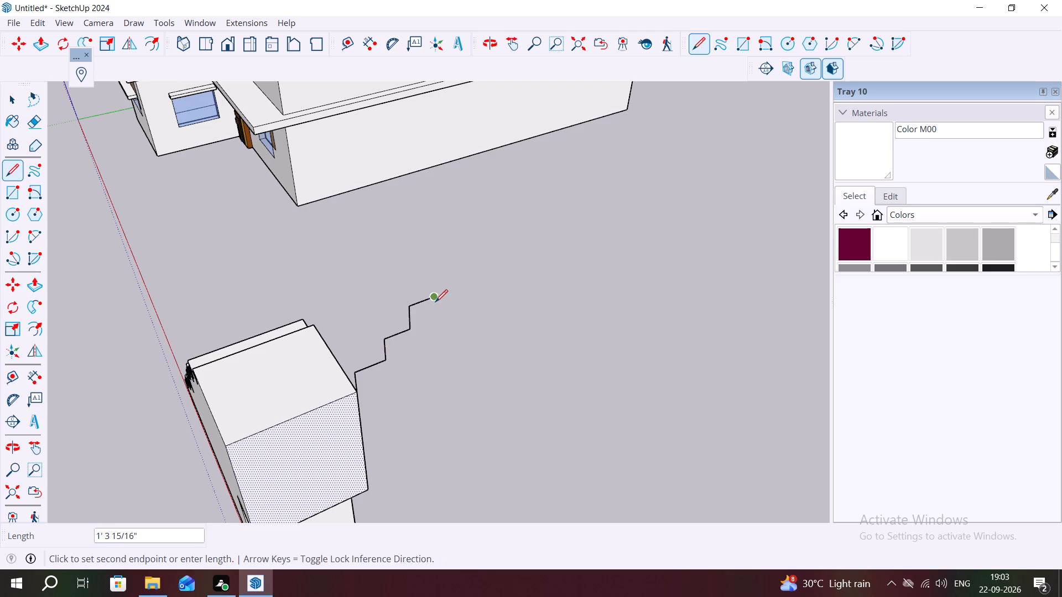
click(433, 270)
key(Escape)
key(space)
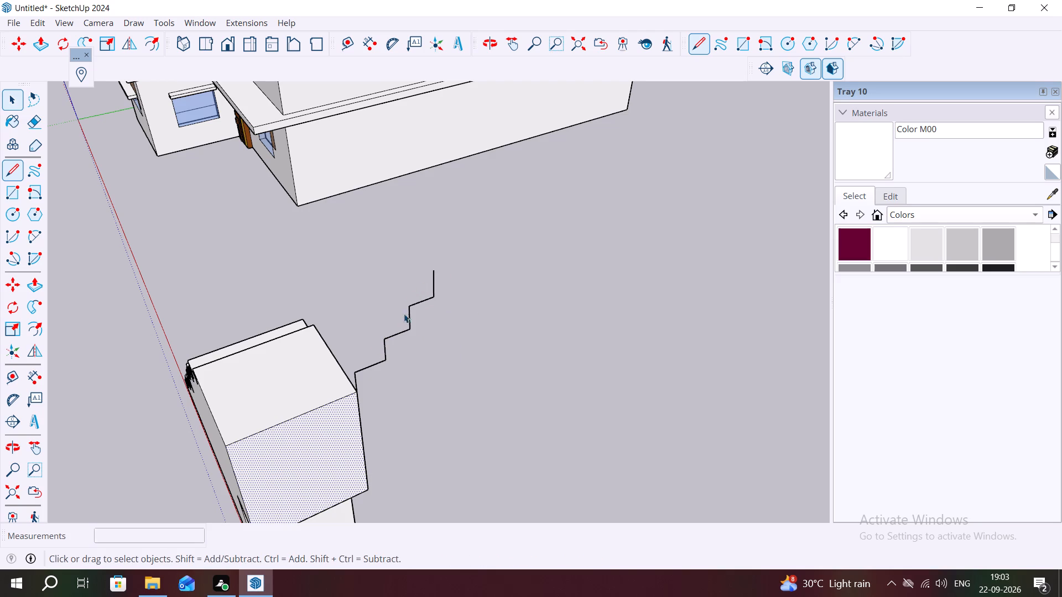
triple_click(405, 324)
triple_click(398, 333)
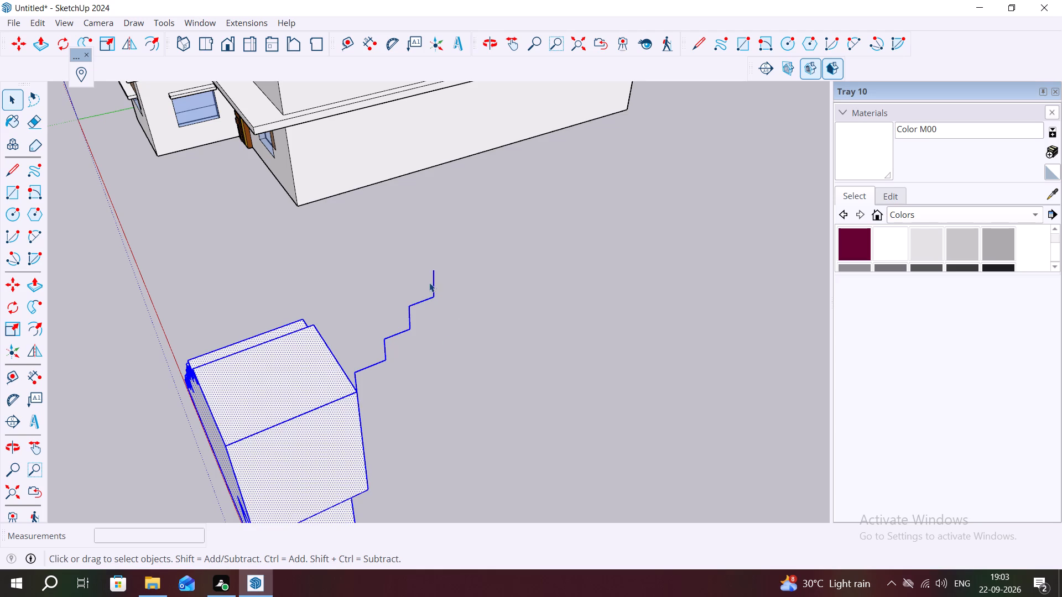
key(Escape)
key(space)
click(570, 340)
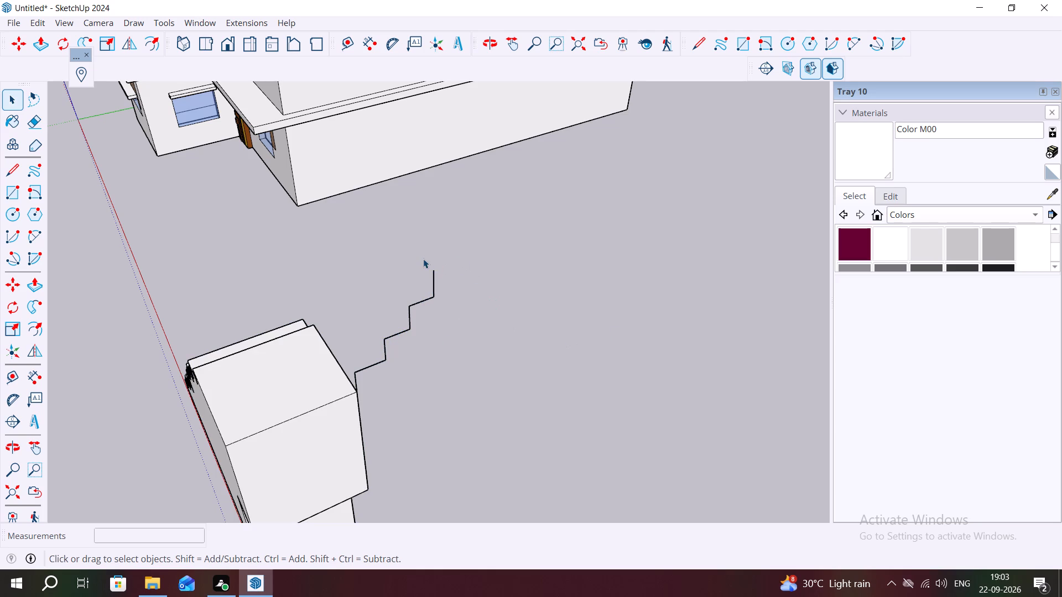
Continue the stepped line with three more treads and risers, the first tread about 1' 7", ending in a longer top tread.
key(l)
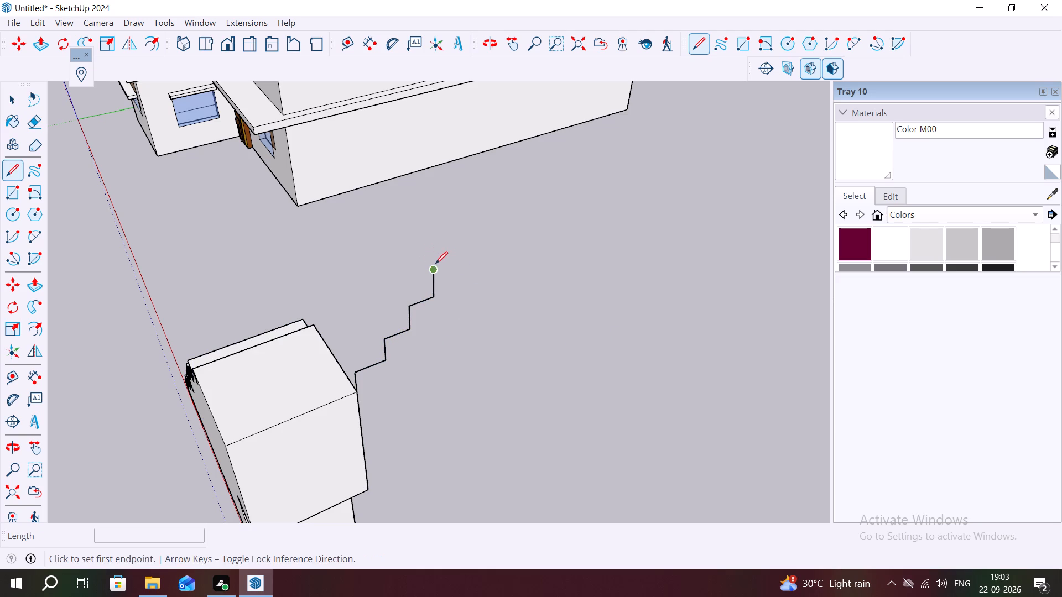
click(433, 271)
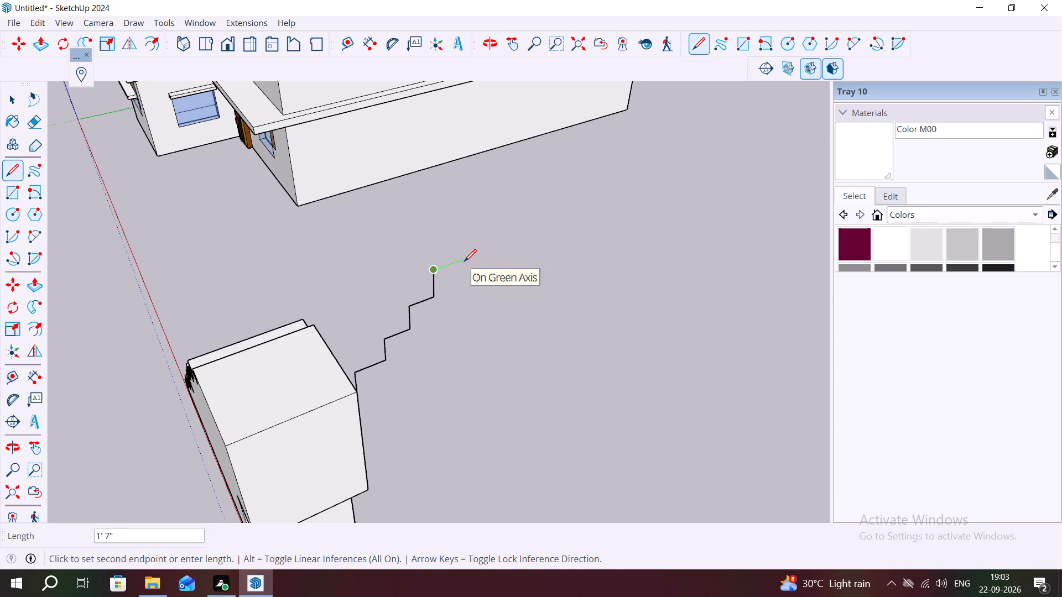
click(464, 261)
click(462, 240)
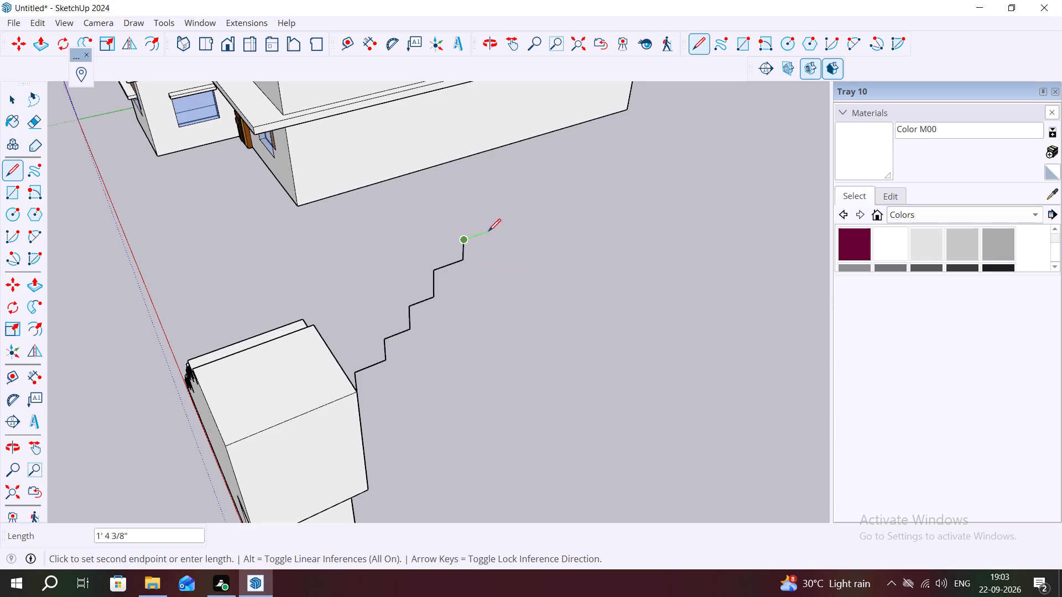
click(488, 231)
click(487, 211)
click(515, 205)
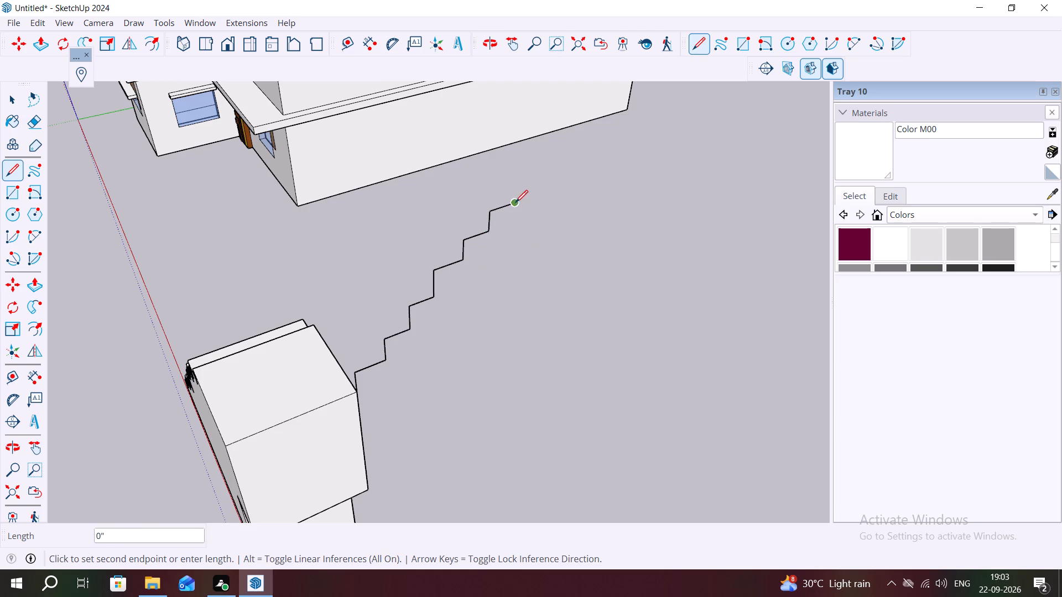
click(516, 185)
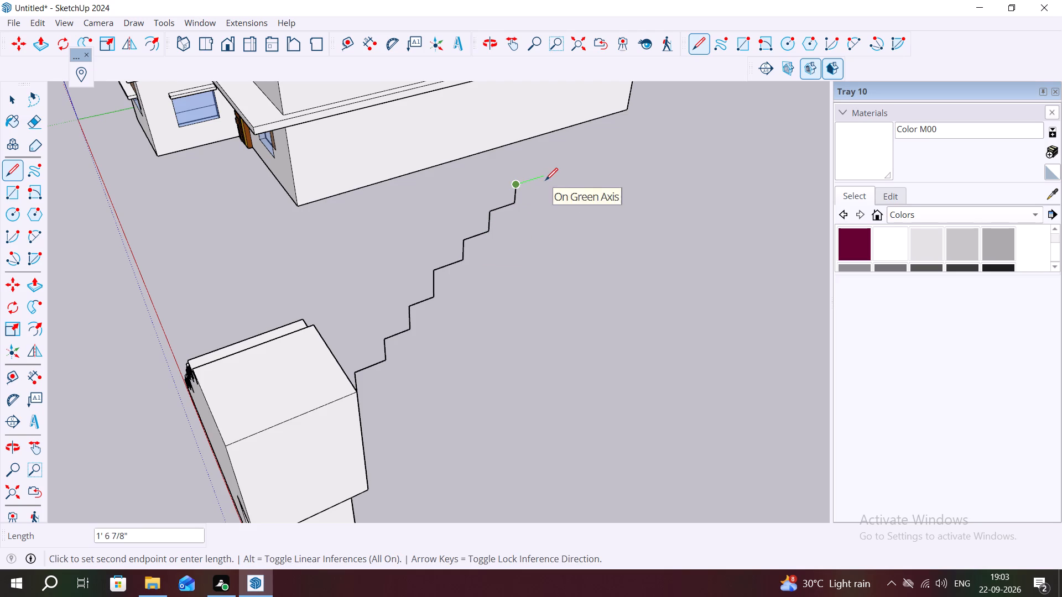
click(570, 170)
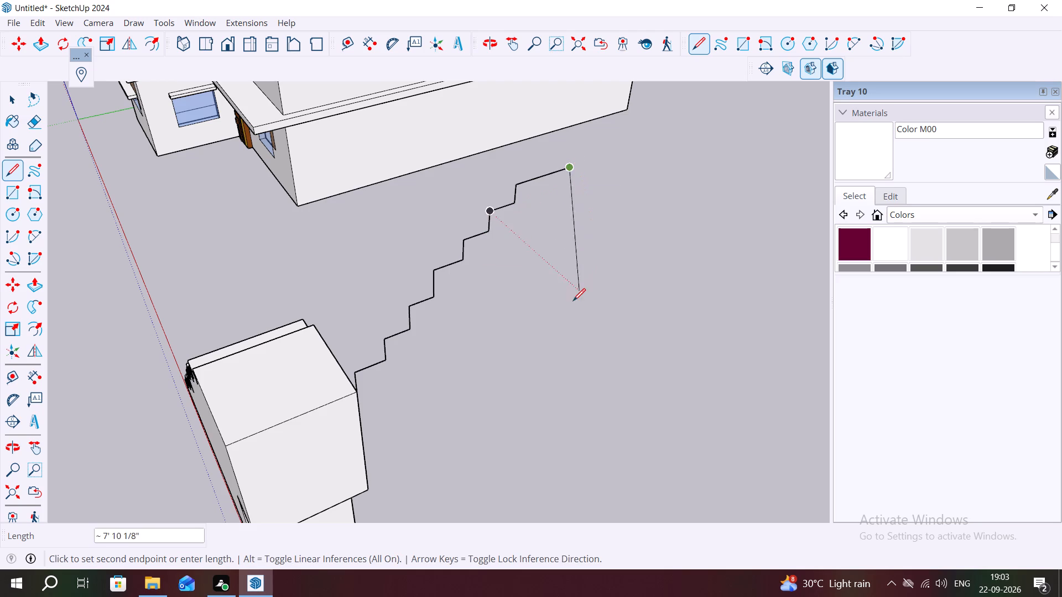
Close the new flight's profile with a vertical end line about 11' 6" long and a bottom edge about 11' 9" from the landing corner.
click(545, 343)
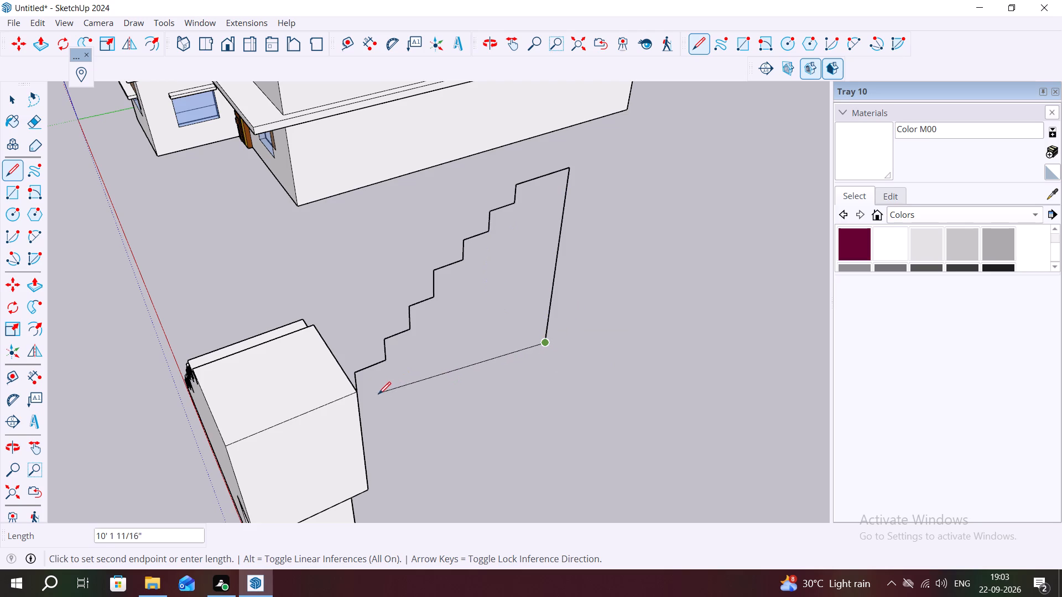
key(Escape)
click(357, 392)
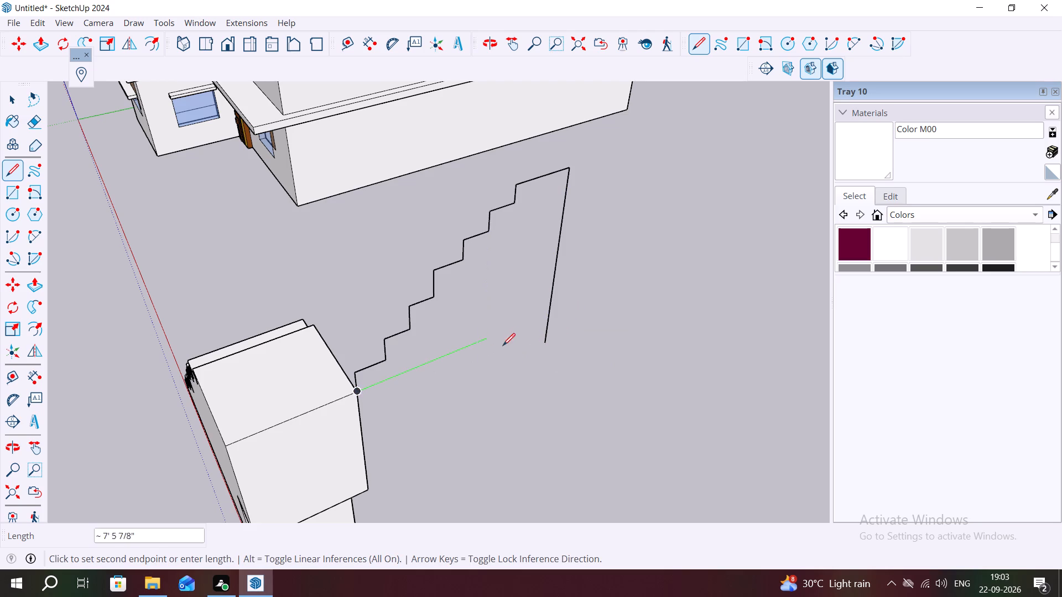
click(548, 315)
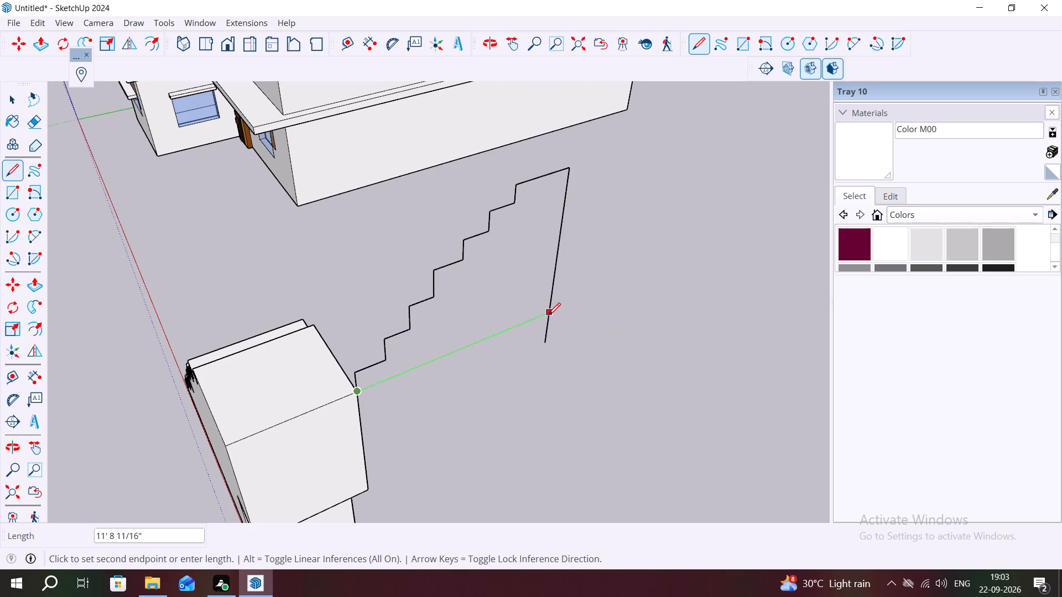
key(Escape)
key(Escape)
key(space)
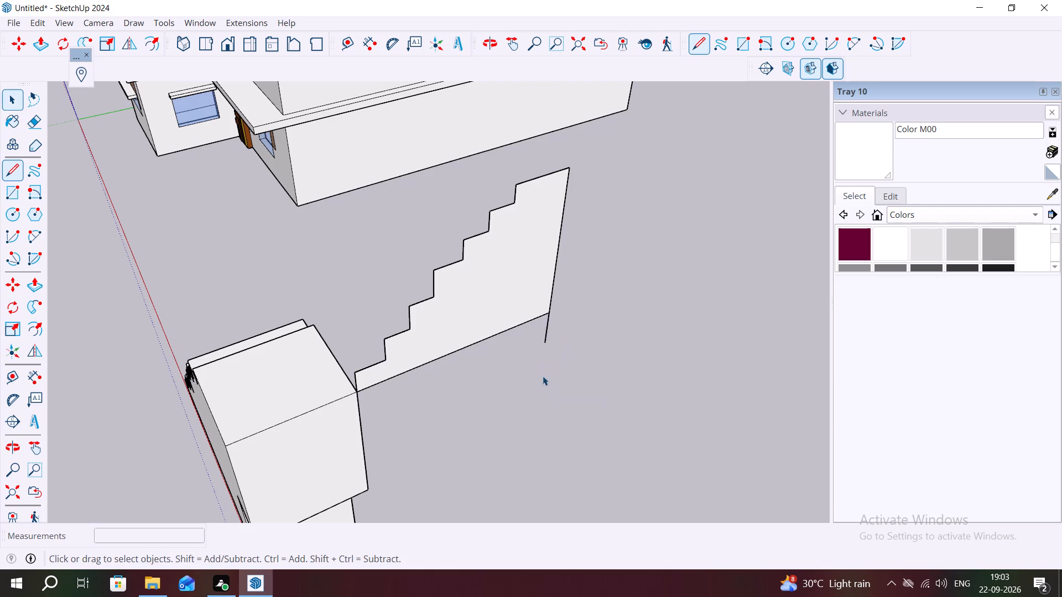
Erase the leftover piece of the vertical end line below the profile's bottom edge.
click(35, 119)
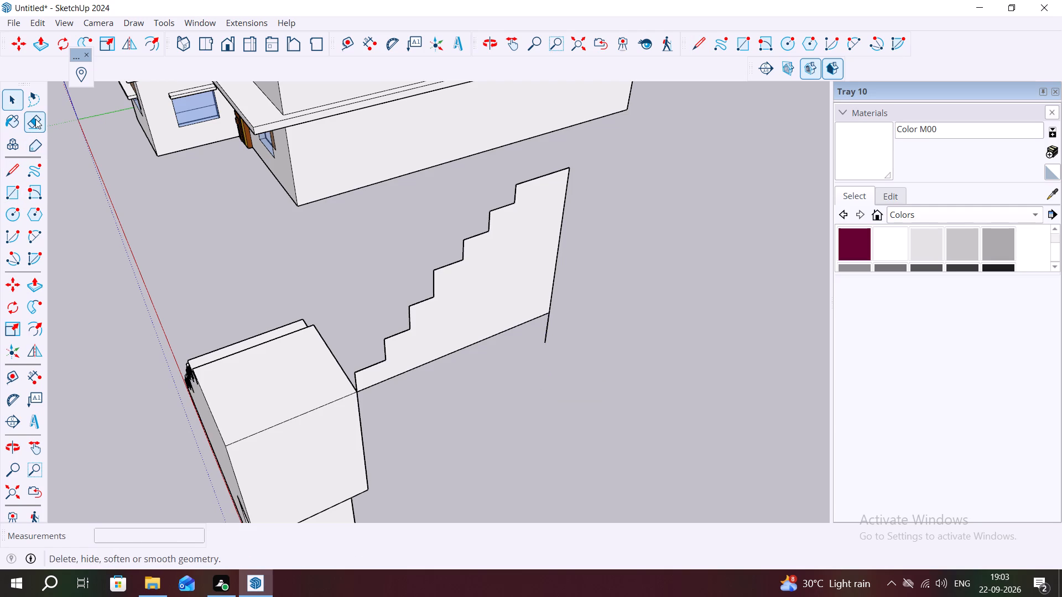
click(547, 329)
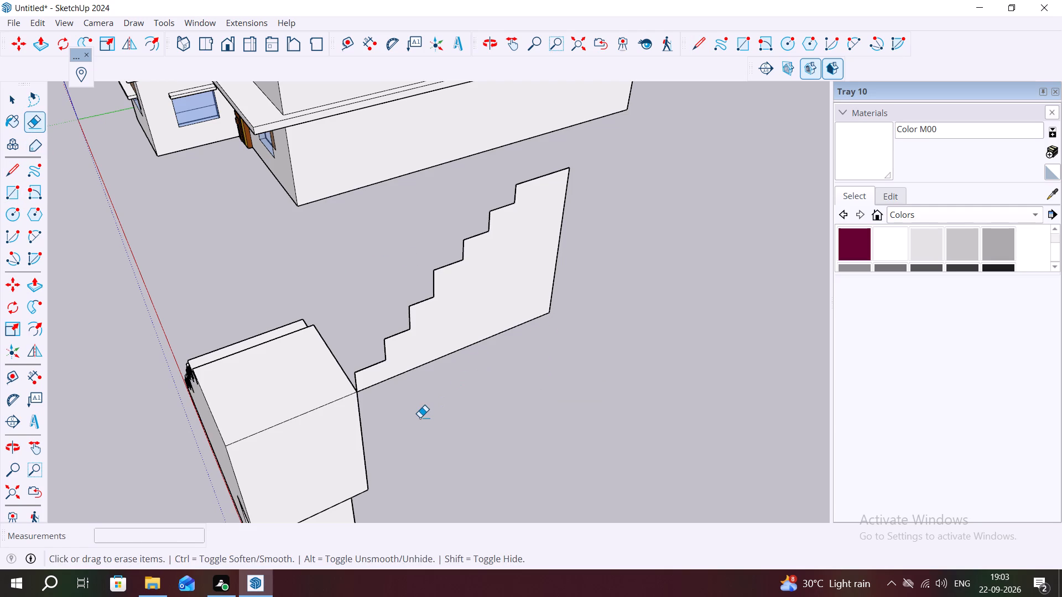
Push/Pull the new flight's stepped profile about 5' 8 1/2" so its treads span the landing's width.
key(Escape)
key(p)
middle_drag(328, 365, 555, 378)
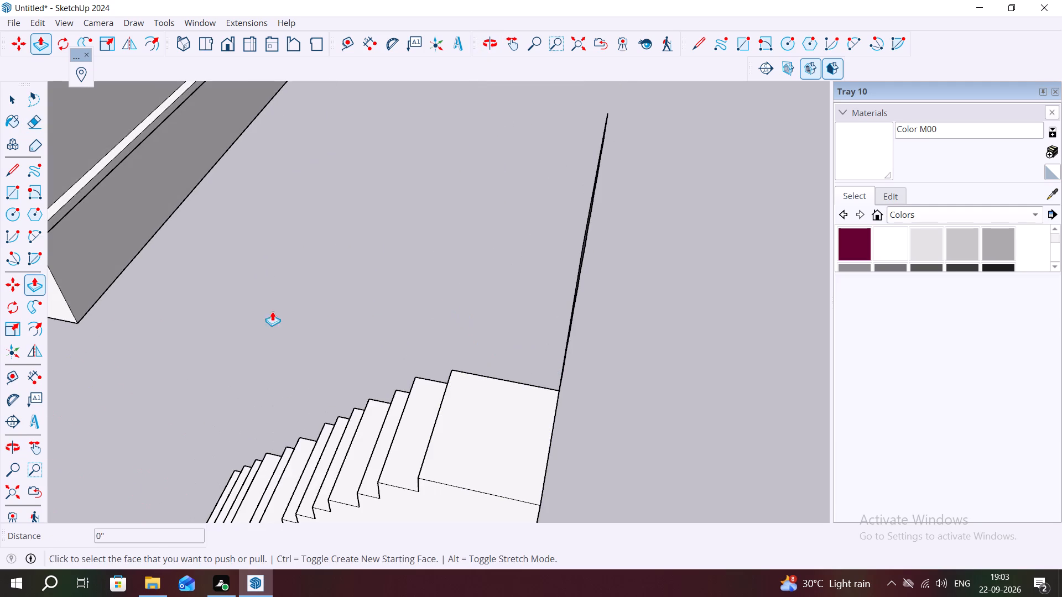
scroll(207, 314, down, 2)
middle_drag(279, 345, 659, 361)
click(523, 237)
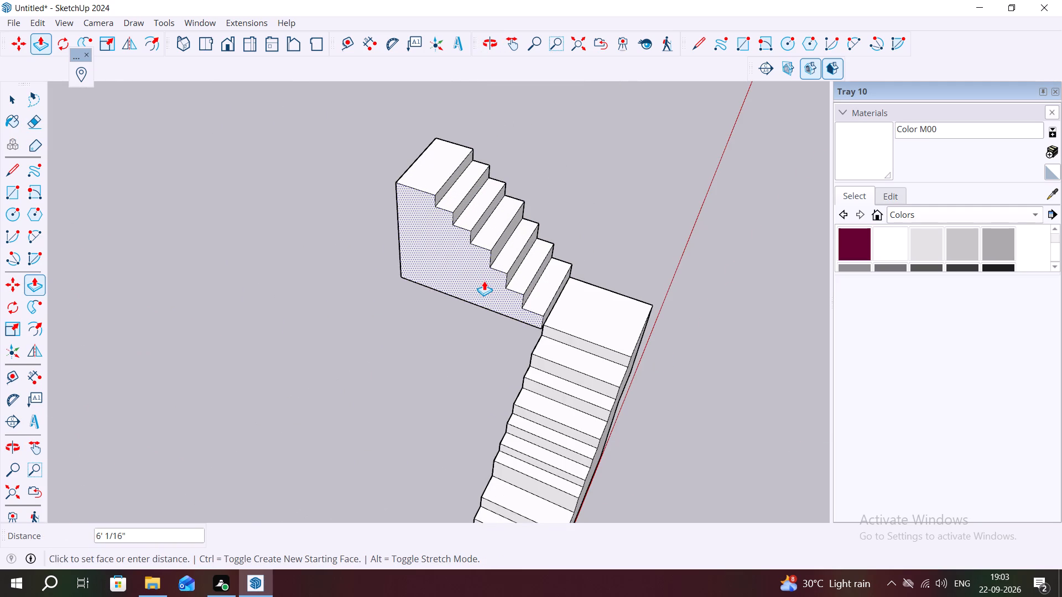
scroll(485, 281, up, 4)
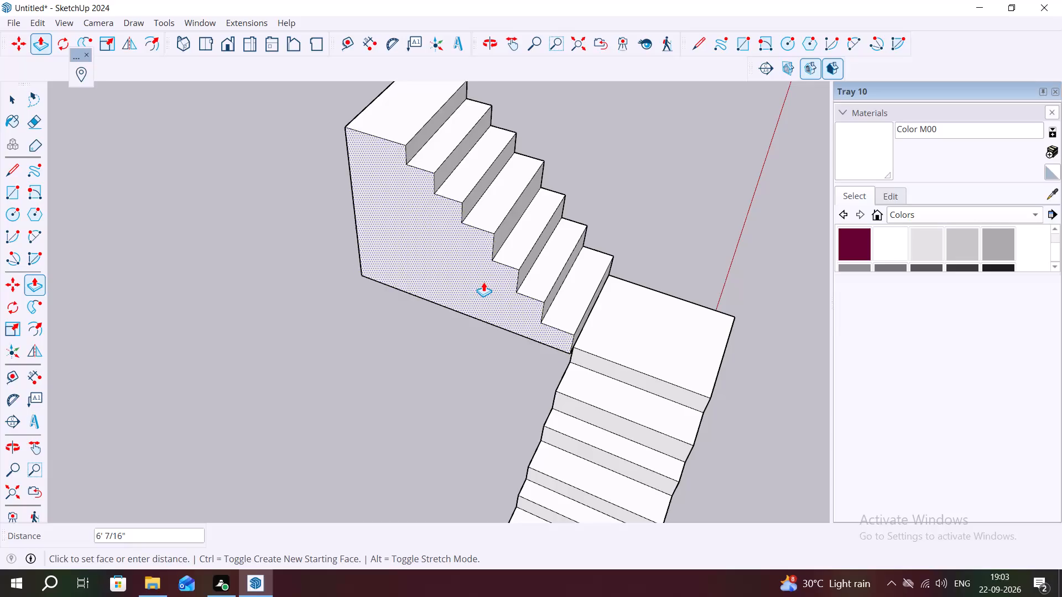
scroll(488, 296, up, 3)
middle_drag(488, 296, 546, 234)
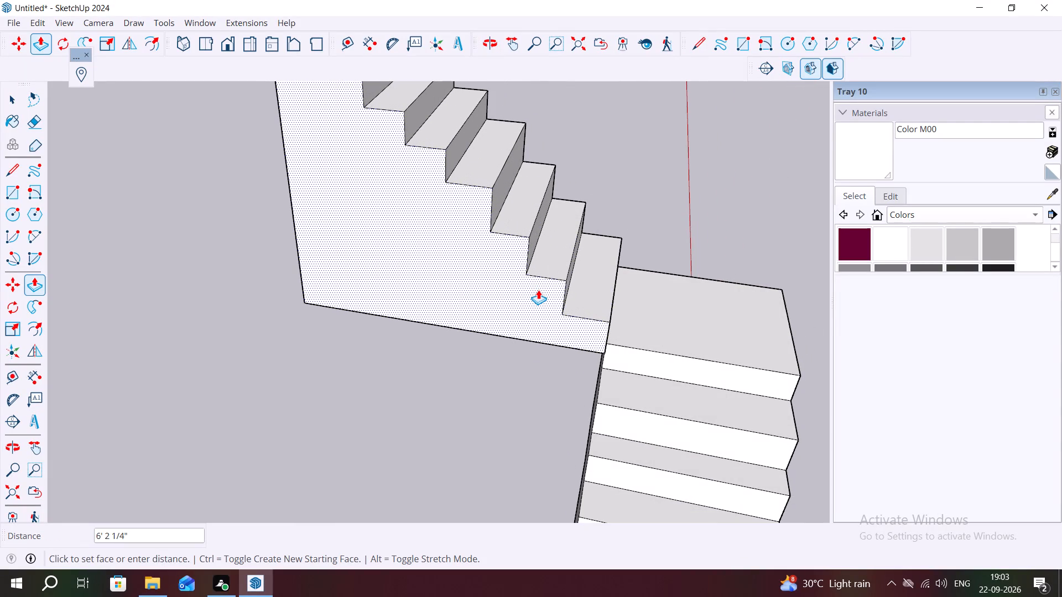
scroll(537, 286, up, 4)
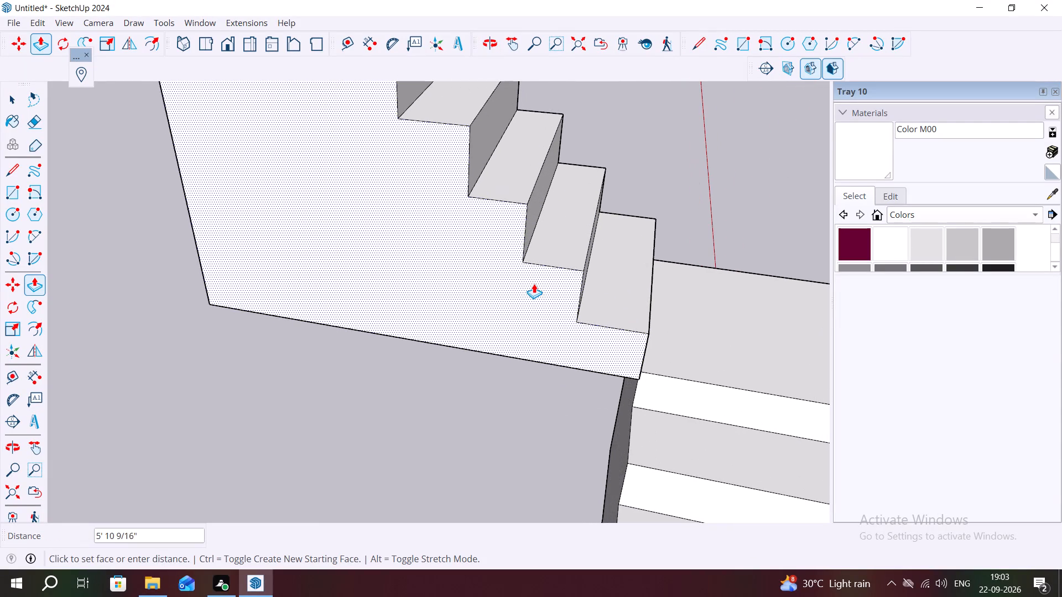
click(533, 280)
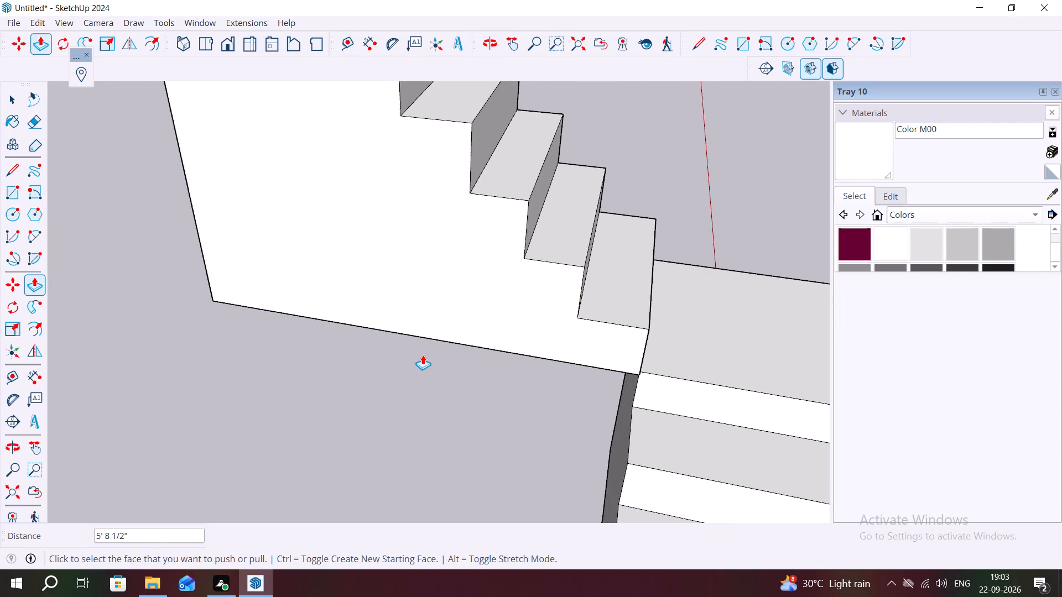
Draw a rectangle about 5' 7" by 16' 10" on the lower flight's side, from the landing corner beneath the new flight down to the base.
middle_drag(428, 354, 620, 296)
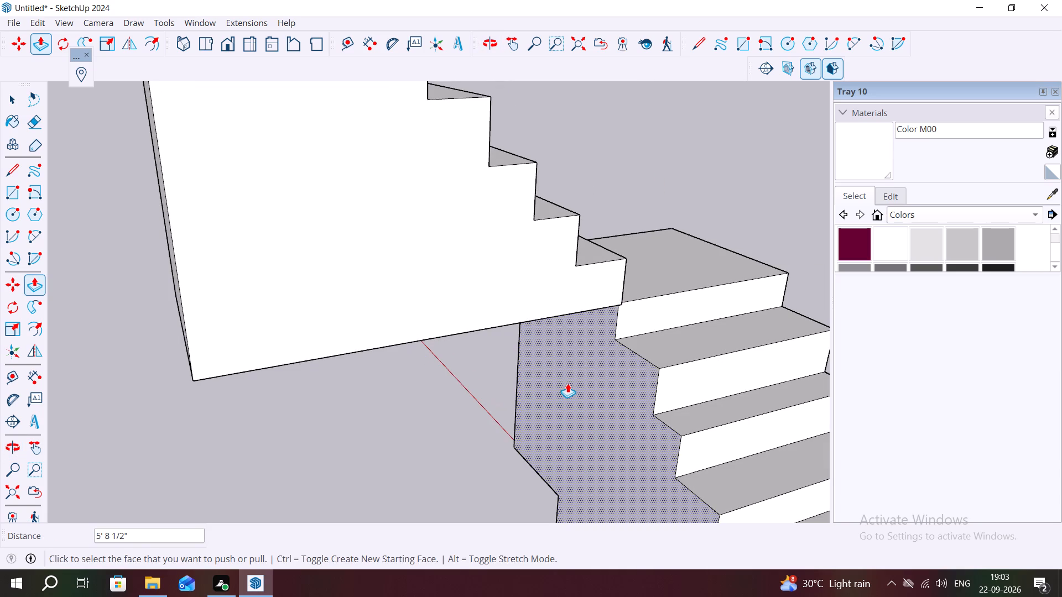
middle_drag(540, 379, 648, 355)
scroll(533, 388, down, 7)
middle_drag(537, 402, 668, 370)
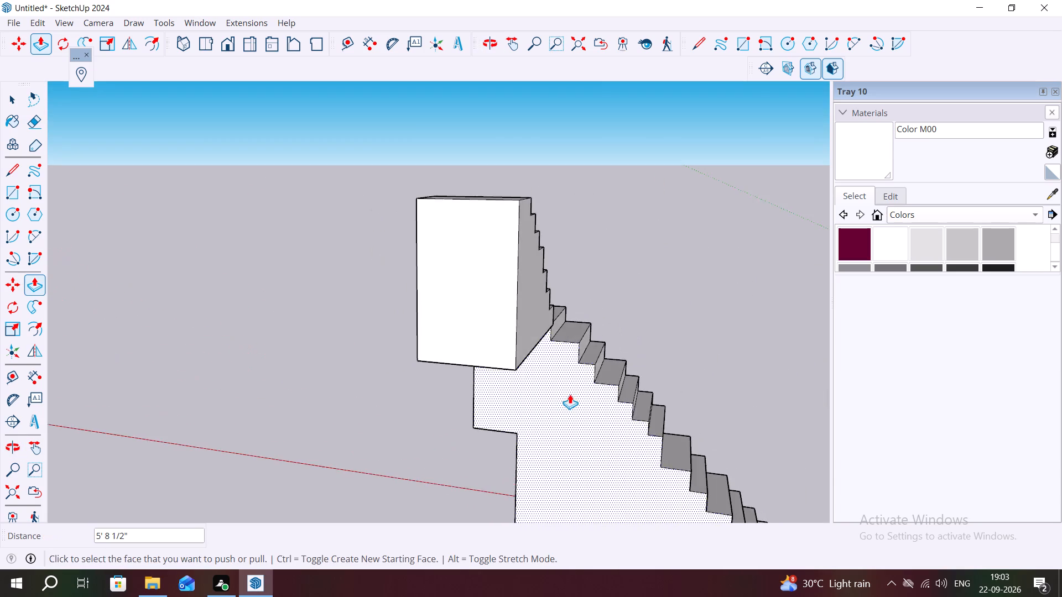
scroll(564, 400, down, 10)
middle_drag(554, 418, 602, 402)
scroll(524, 387, up, 4)
middle_drag(525, 382, 527, 378)
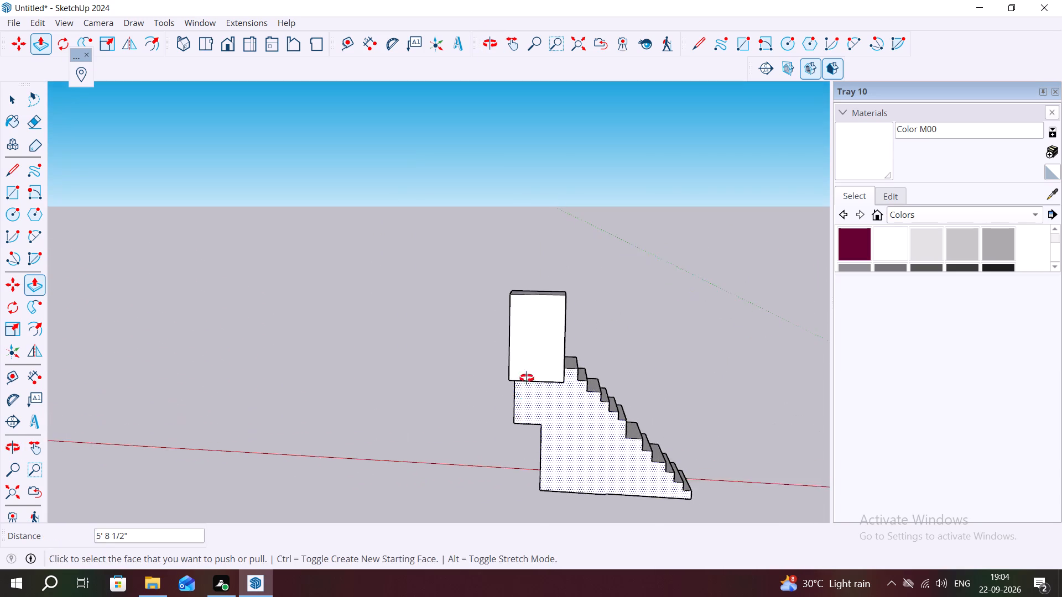
middle_drag(527, 378, 565, 223)
scroll(505, 338, up, 3)
key(Escape)
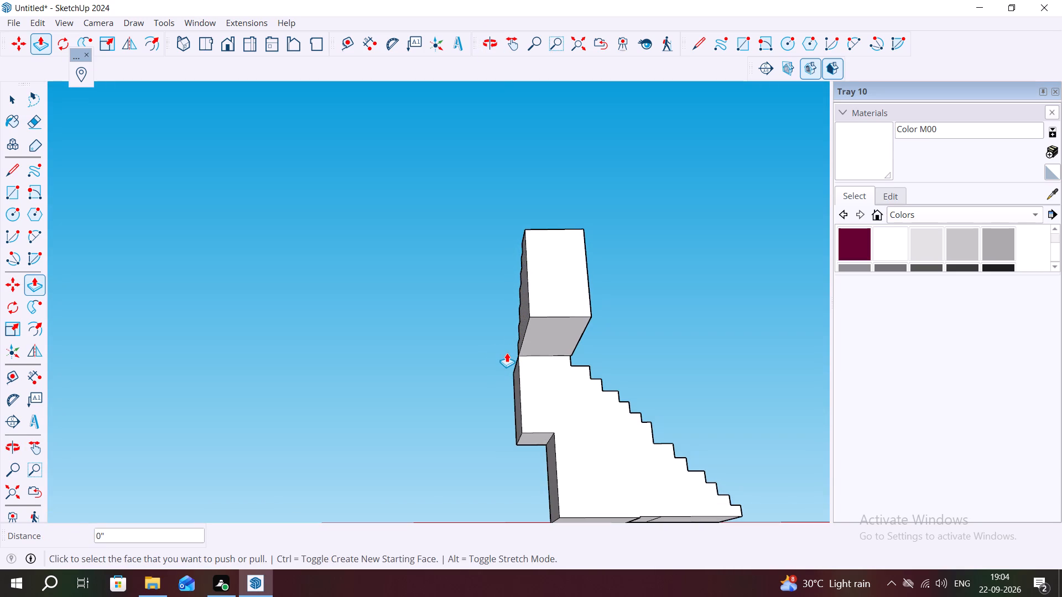
text(RE)
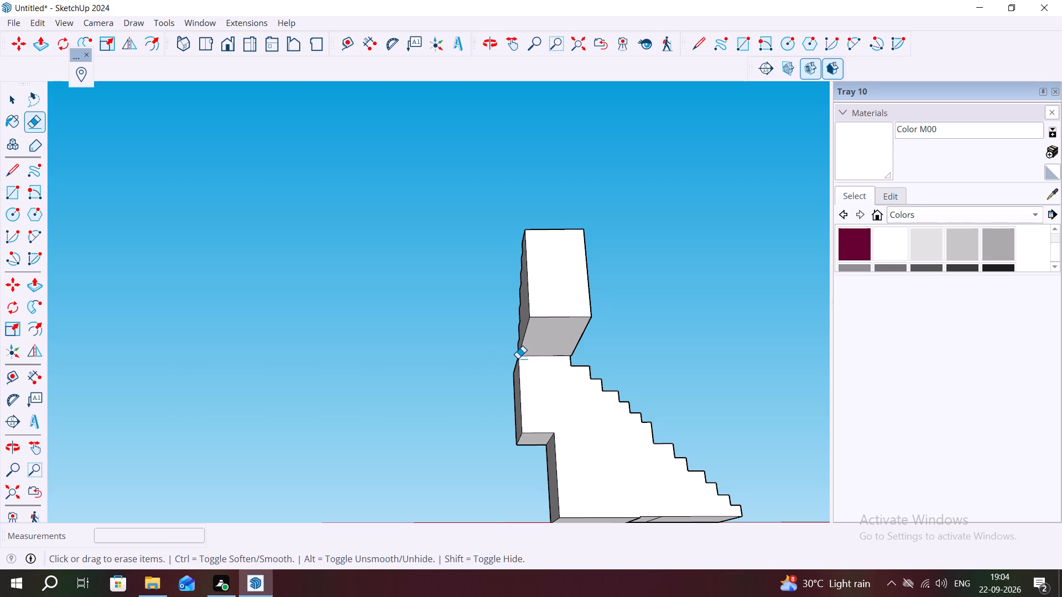
key(Escape)
key(r)
click(518, 358)
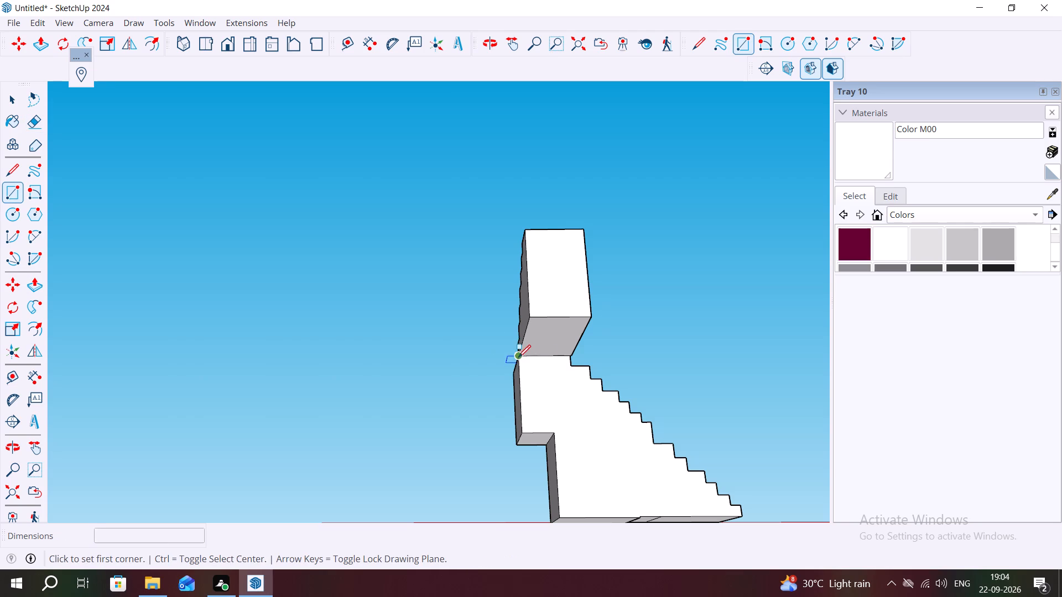
click(582, 516)
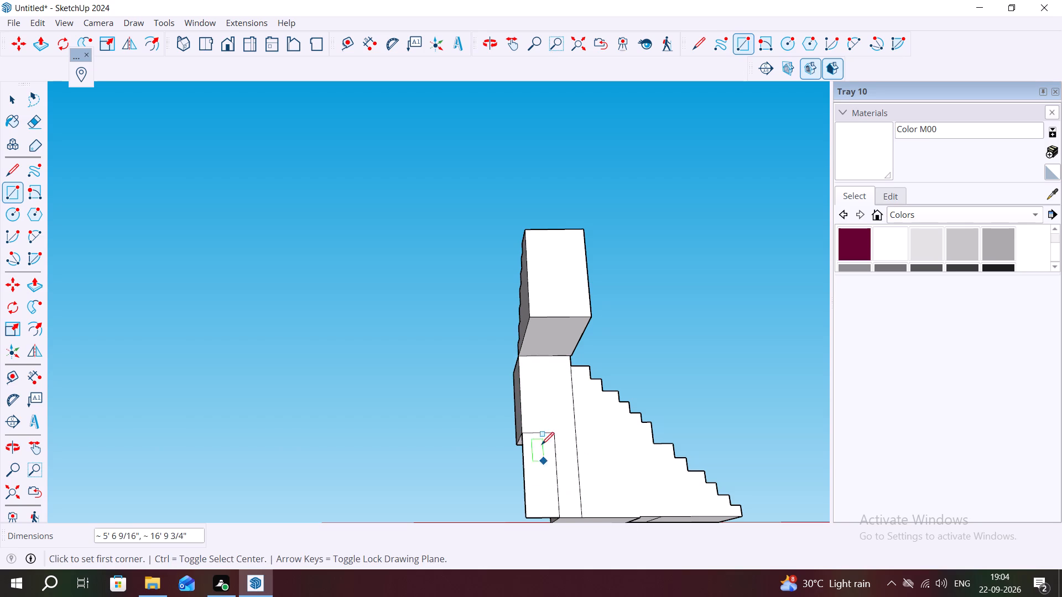
key(Escape)
Push/Pull the upper part of the new rectangle out about 12' 4 1/2" to fill the space beneath the turning flight.
key(space)
click(545, 380)
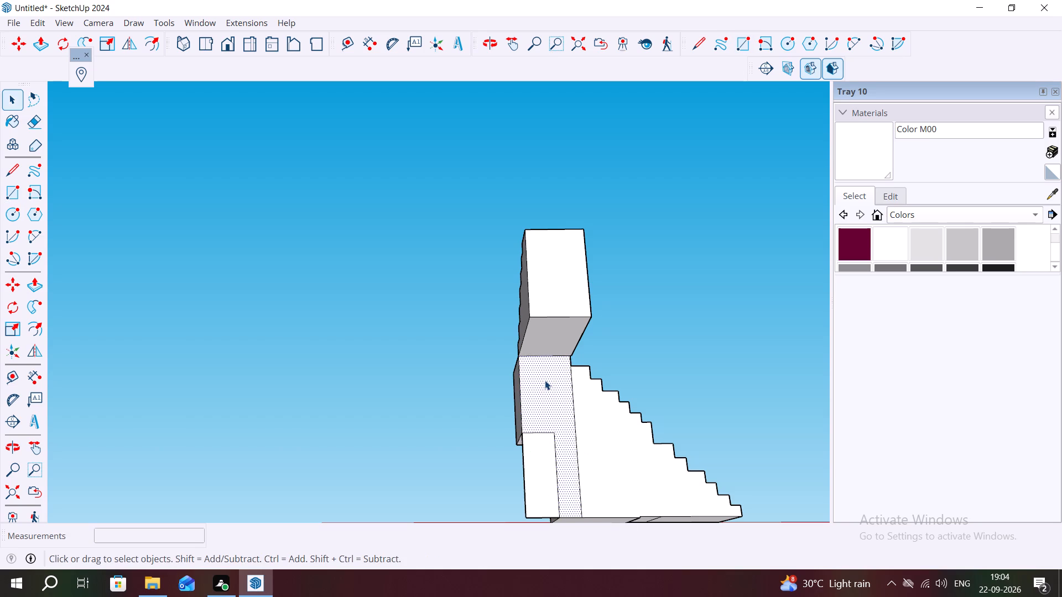
click(527, 465)
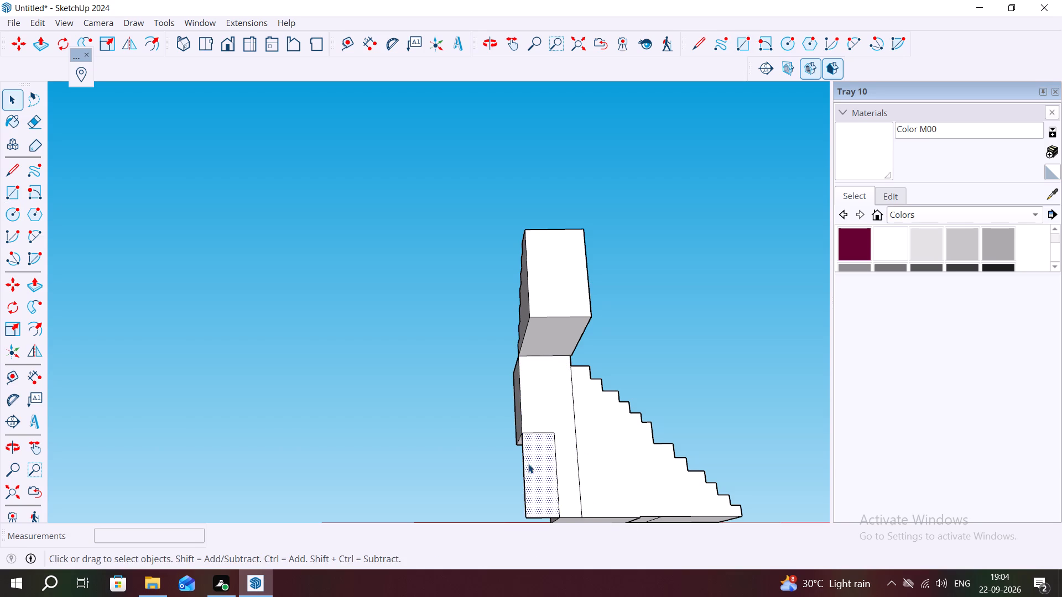
click(559, 395)
key(p)
click(553, 392)
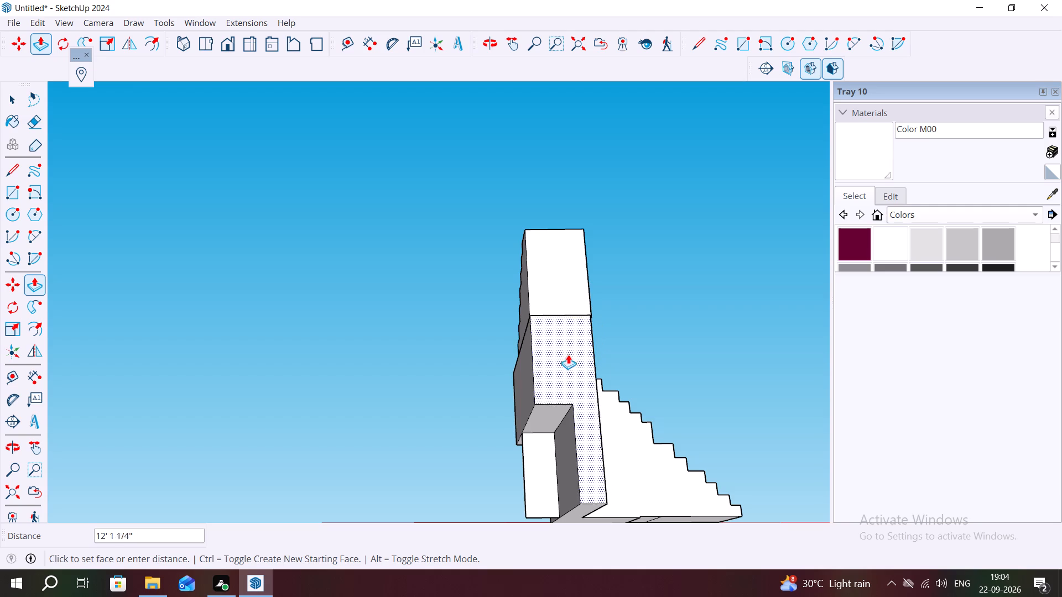
middle_drag(568, 352, 568, 463)
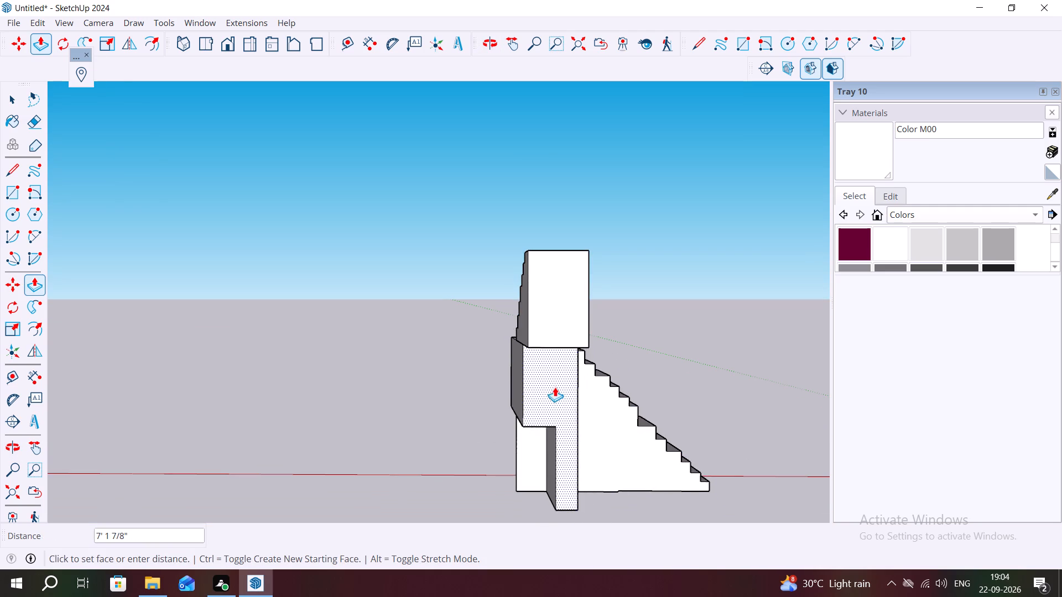
scroll(555, 381, up, 6)
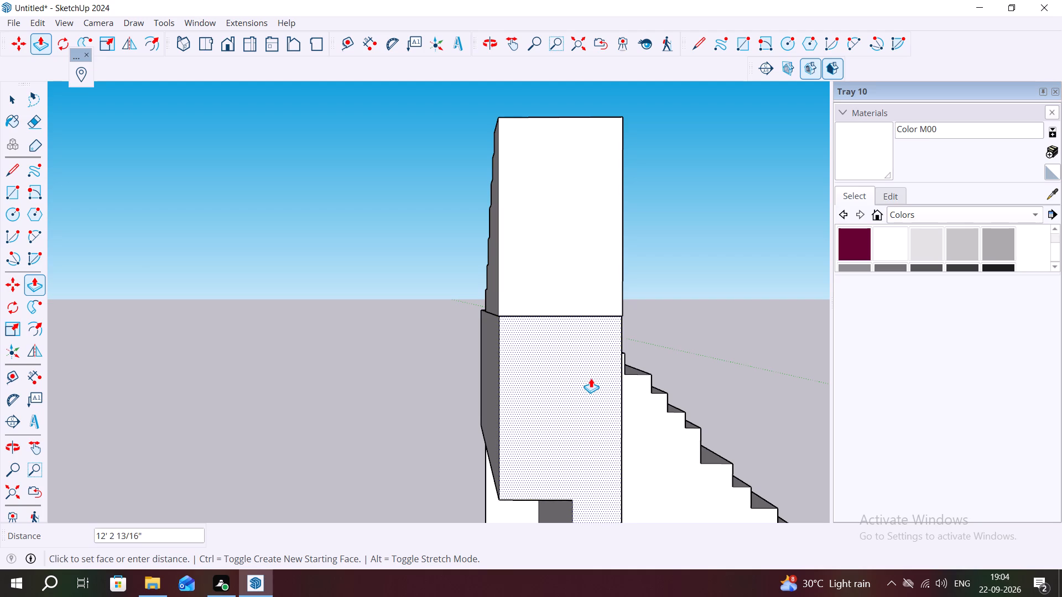
click(591, 378)
middle_drag(546, 449, 565, 436)
Push/Pull the remaining recessed lower rectangle out about 12' 10 11/16" to fill the gap beside the support block.
scroll(464, 424, down, 4)
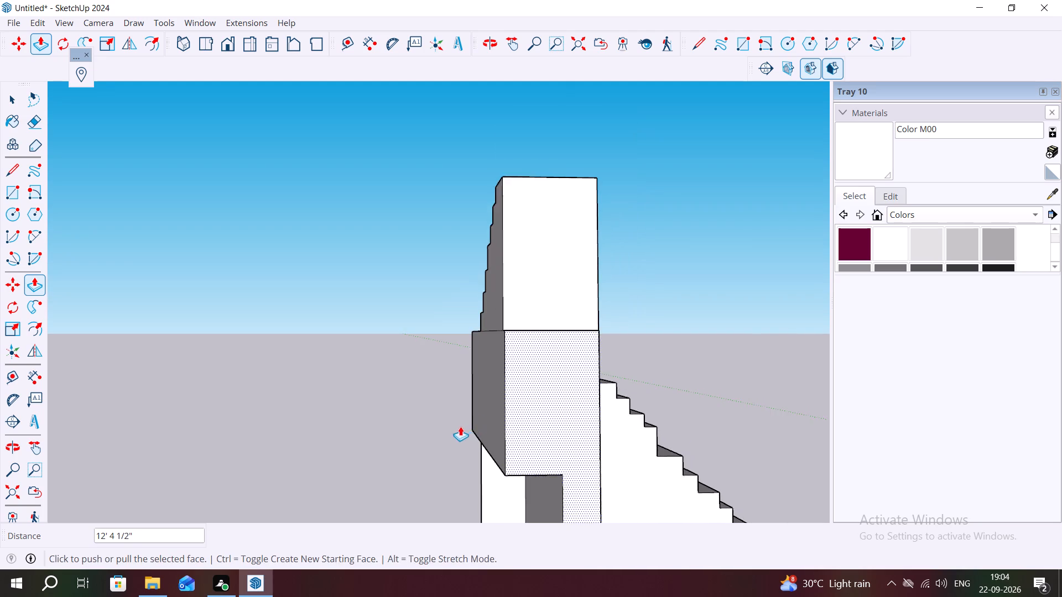
scroll(460, 426, down, 3)
click(483, 489)
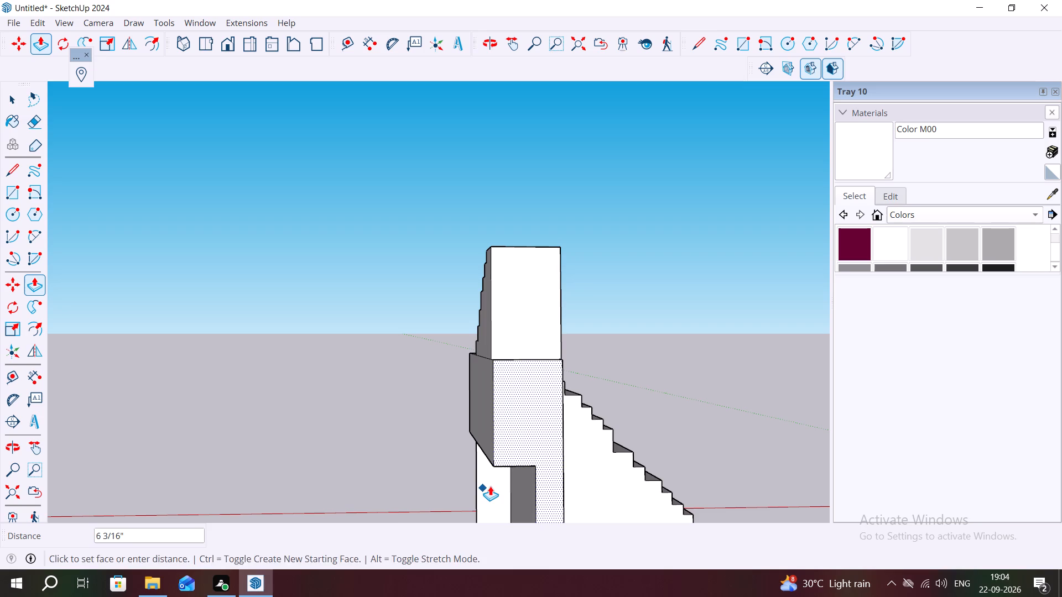
click(490, 486)
scroll(419, 446, down, 4)
key(Escape)
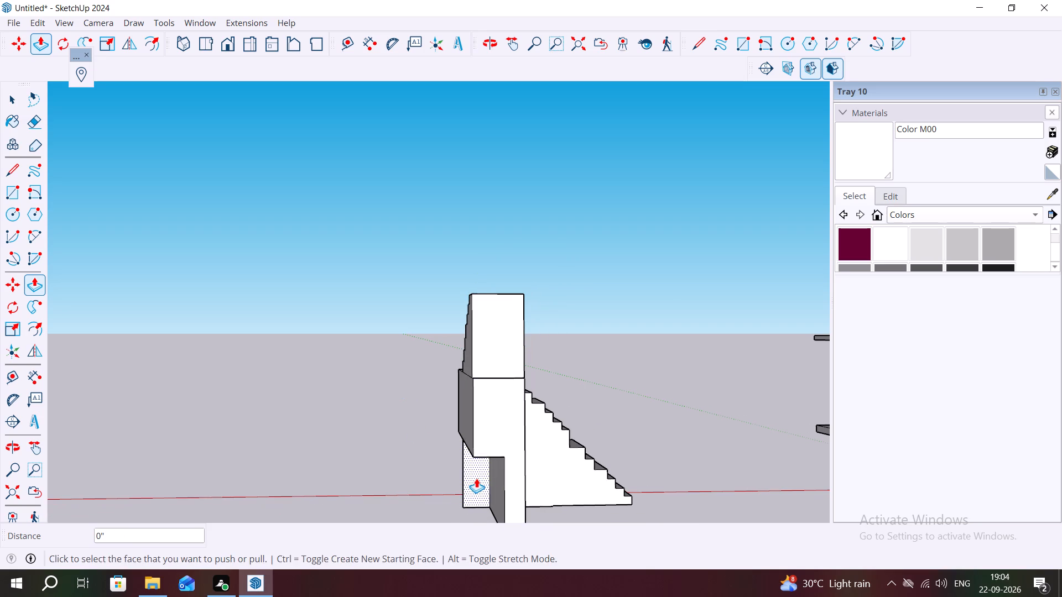
key(space)
key(p)
click(476, 478)
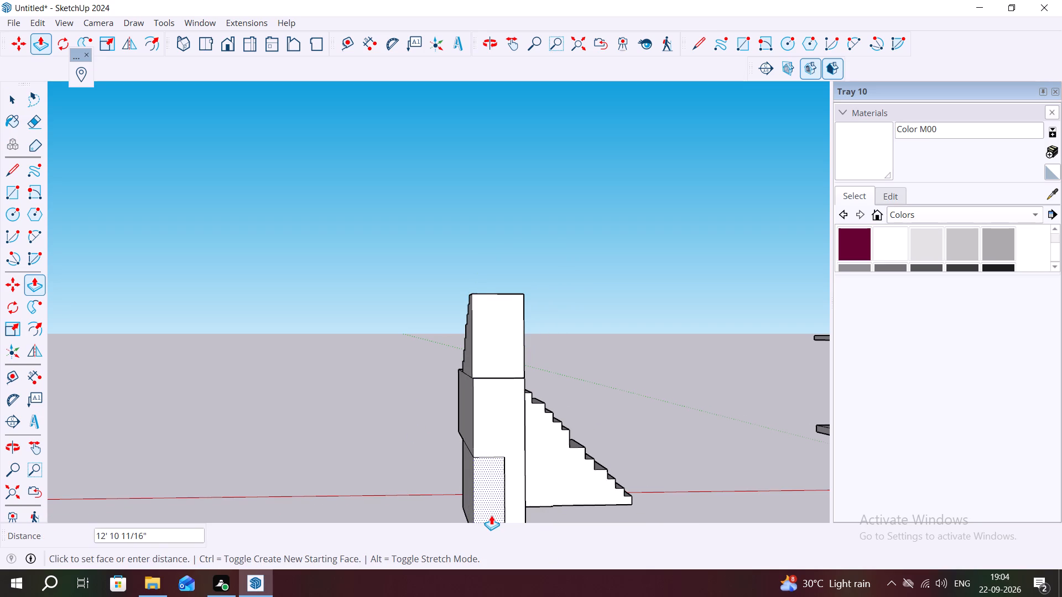
click(491, 515)
Push/Pull the underside of the landing's overhang down 8' 5 1/2" to the base of the staircase.
middle_drag(467, 486, 383, 431)
scroll(344, 433, down, 7)
middle_drag(445, 446, 171, 515)
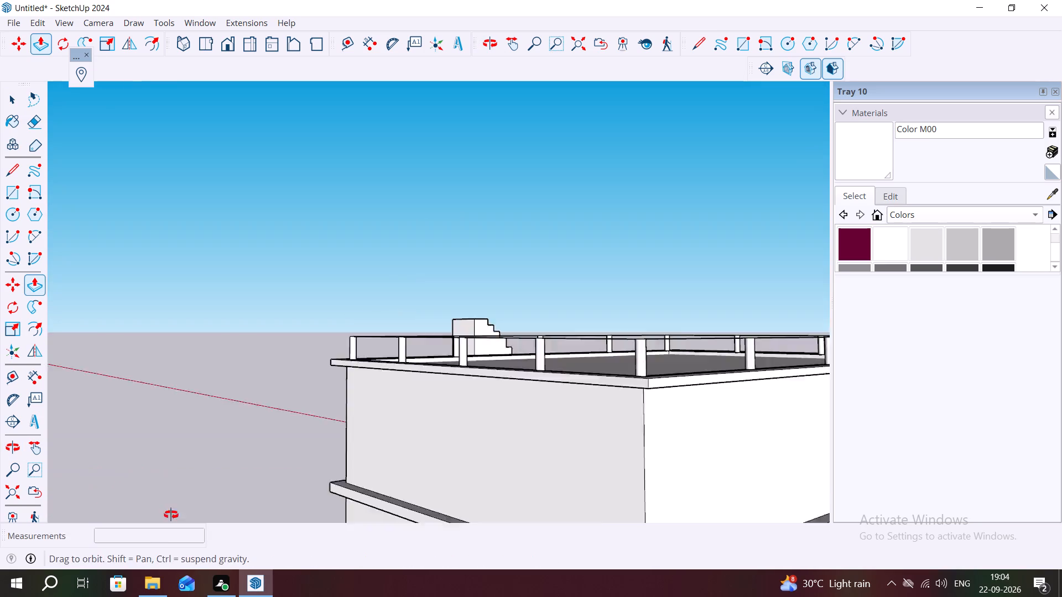
middle_drag(171, 515, 106, 506)
scroll(179, 417, down, 10)
middle_drag(479, 392, 158, 452)
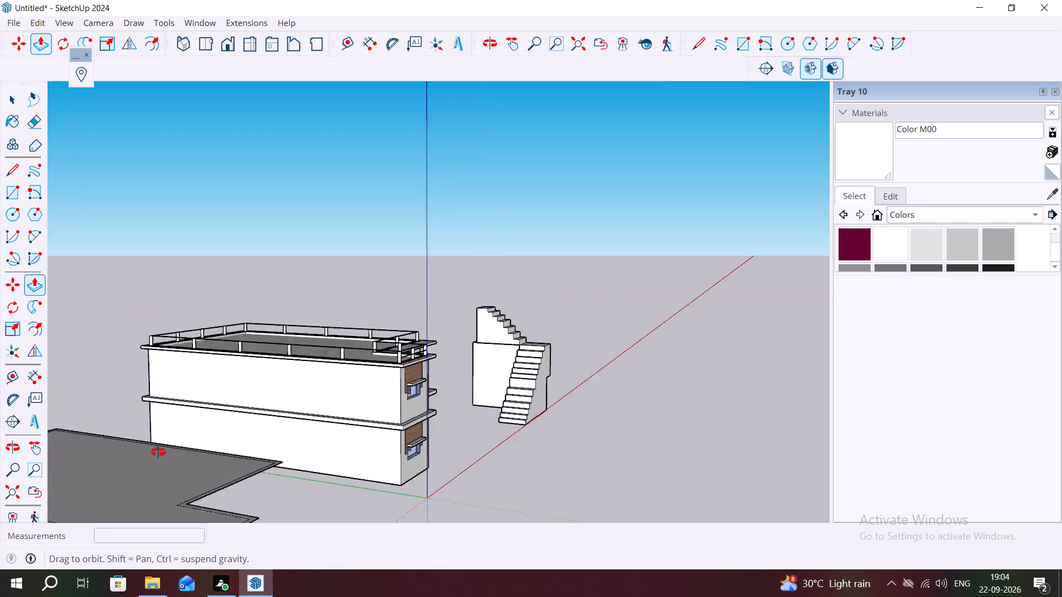
middle_drag(158, 452, 20, 467)
scroll(555, 481, up, 5)
middle_drag(563, 457, 621, 490)
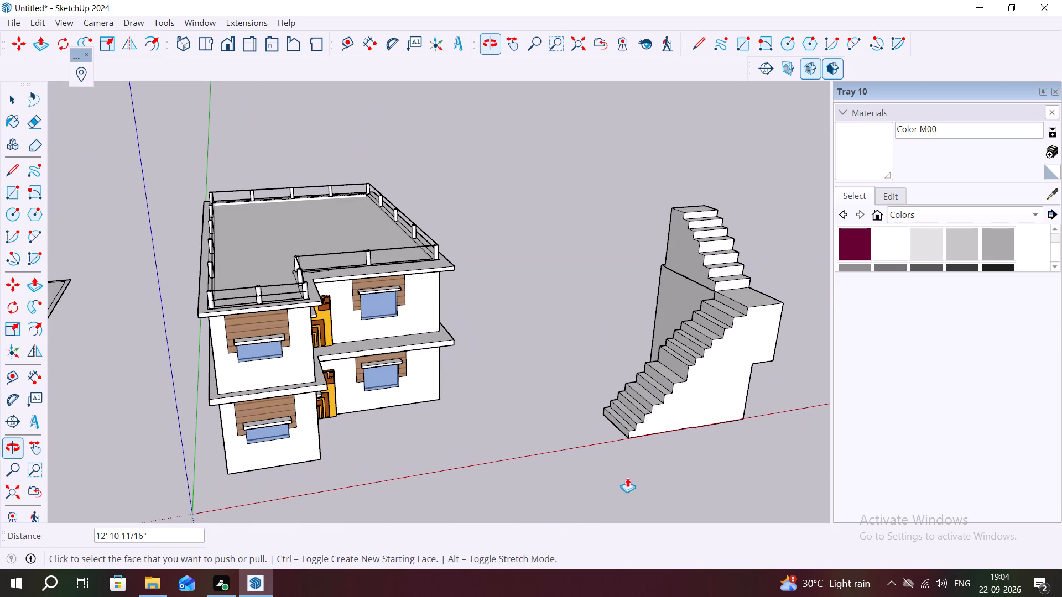
middle_drag(627, 411, 334, 259)
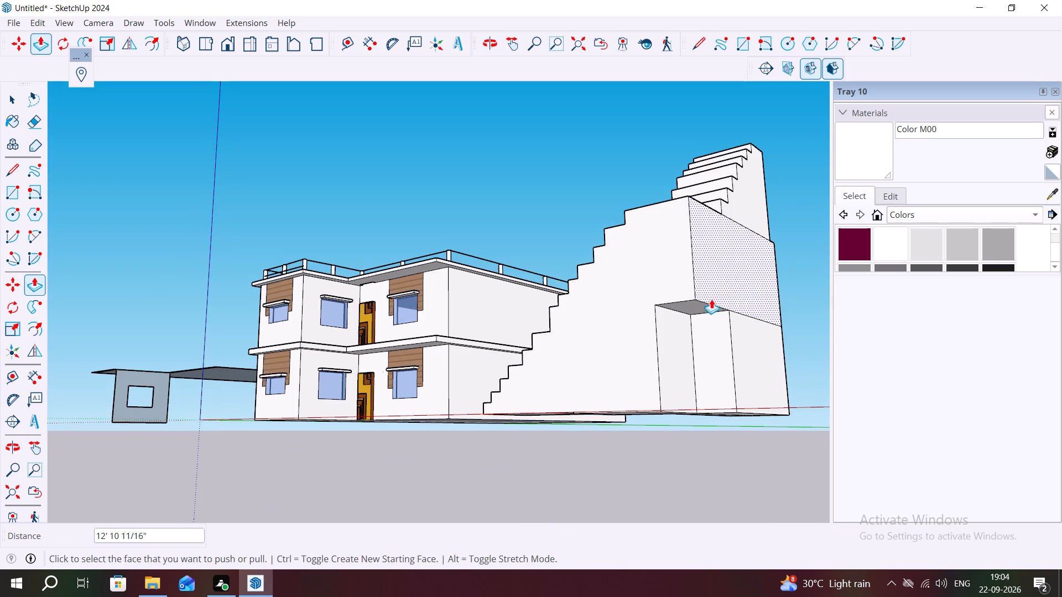
click(693, 303)
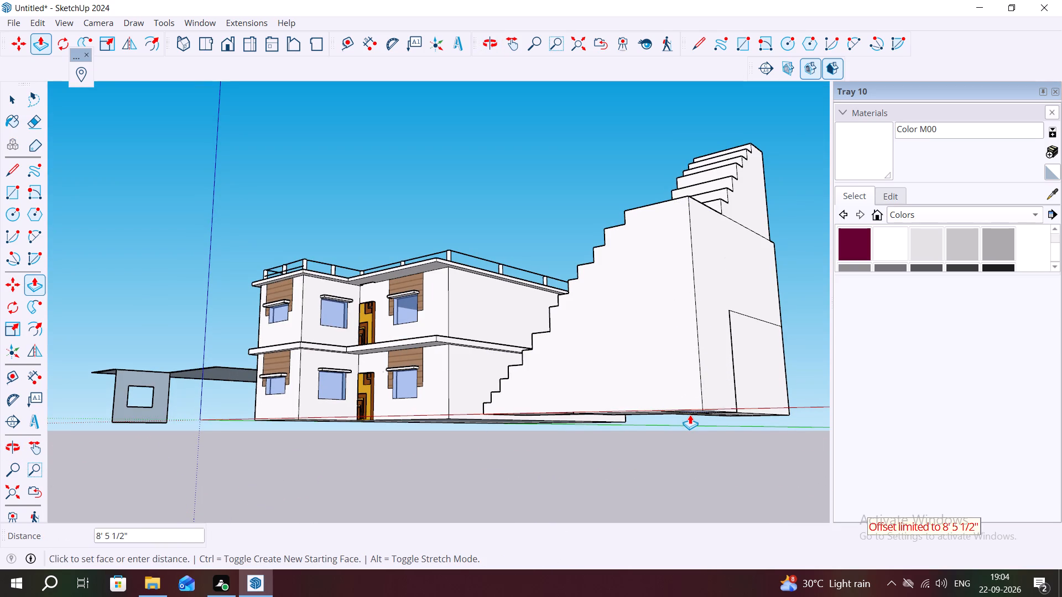
click(690, 415)
Examine the filled-in staircase beside the house from the front, from above and from the turning flight's end.
middle_drag(602, 417, 741, 494)
scroll(584, 432, down, 2)
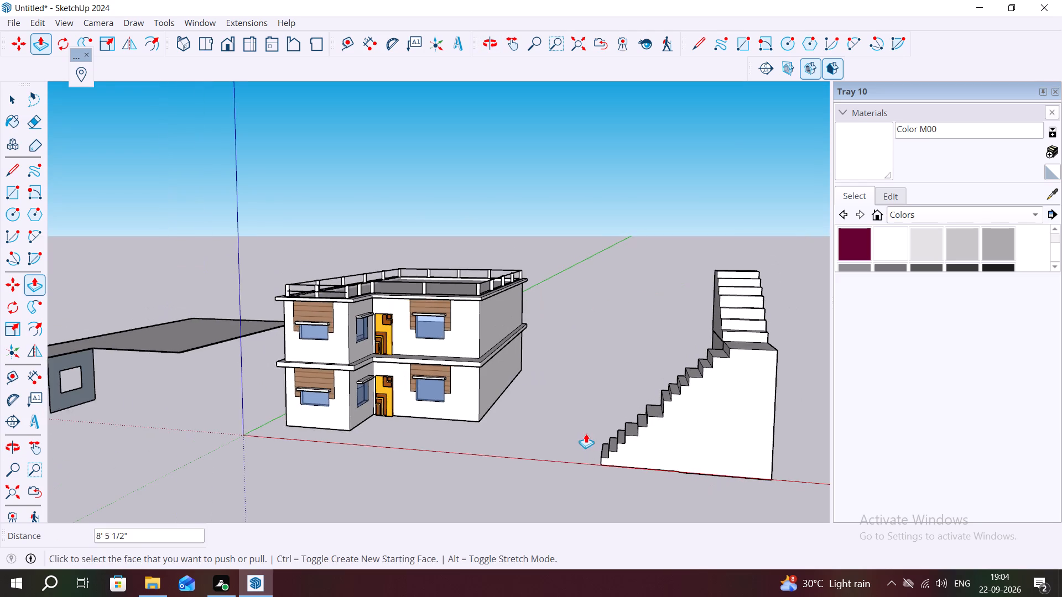
middle_drag(584, 436, 700, 486)
scroll(638, 405, up, 3)
middle_drag(622, 397, 681, 467)
key(Escape)
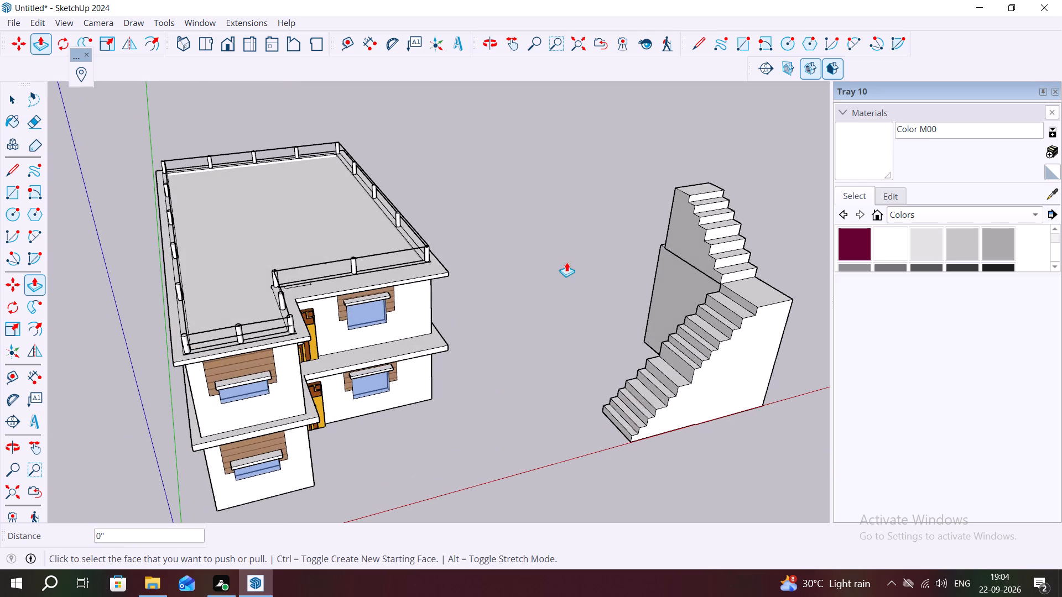
key(space)
middle_drag(666, 213, 791, 345)
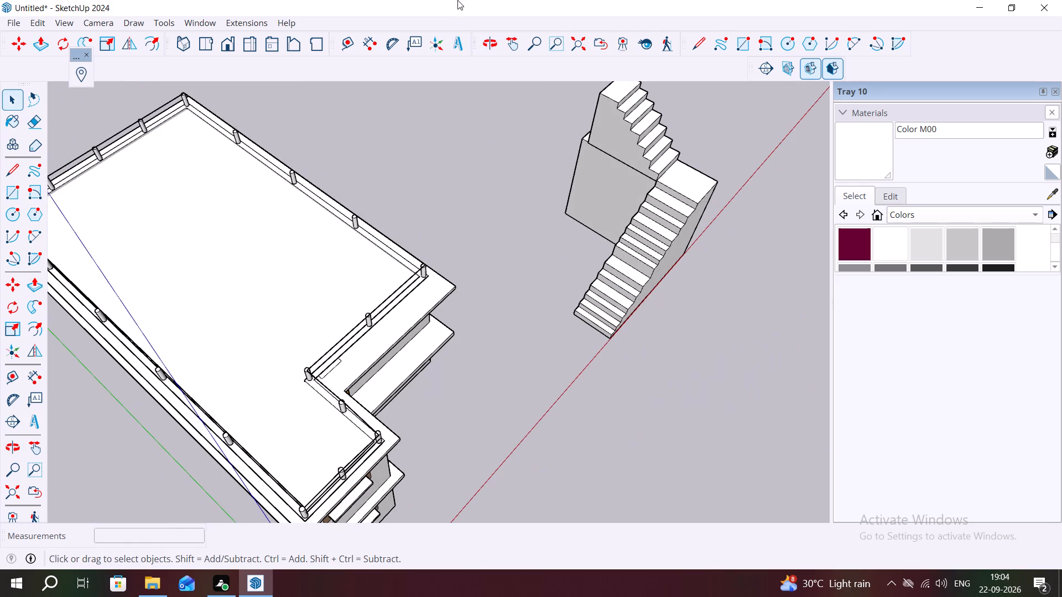
scroll(508, 162, down, 6)
middle_drag(522, 104, 661, 189)
scroll(664, 172, down, 2)
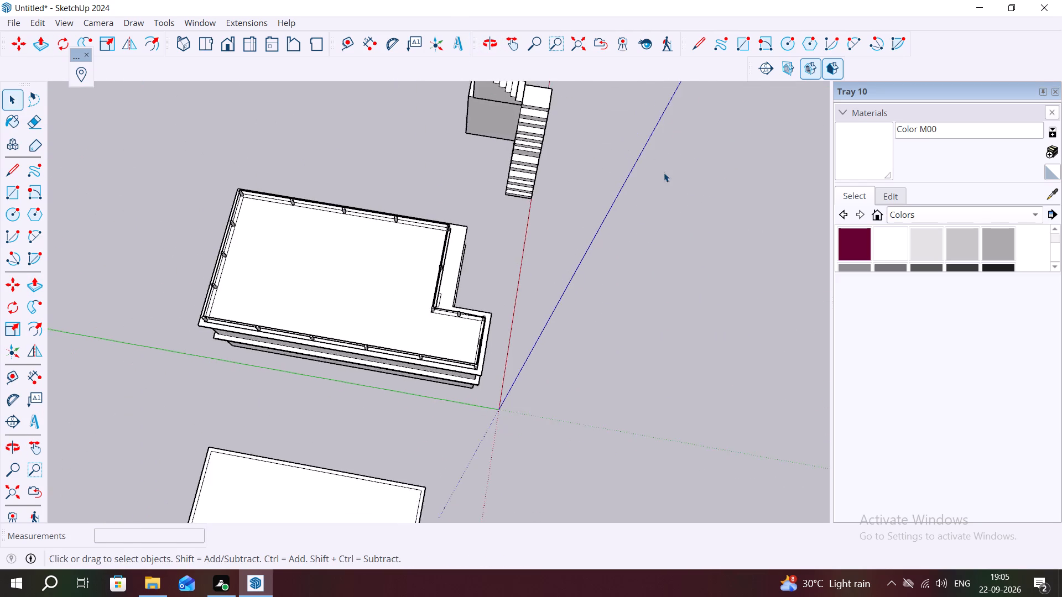
scroll(664, 172, down, 4)
scroll(515, 97, up, 1)
middle_drag(515, 92, 552, 56)
scroll(519, 64, up, 7)
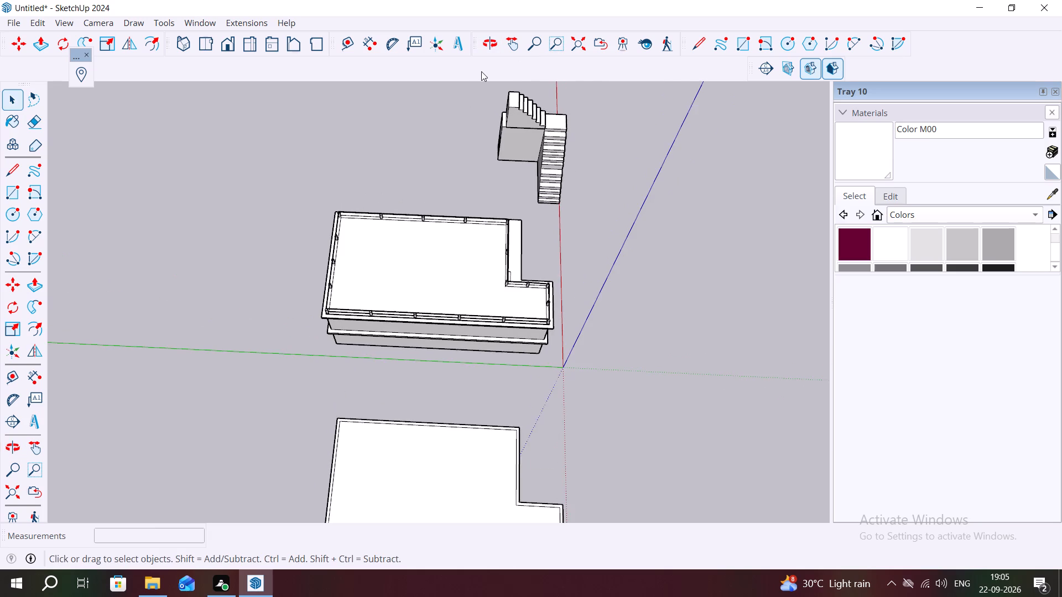
scroll(481, 71, up, 13)
middle_drag(483, 87, 585, 148)
scroll(580, 173, down, 3)
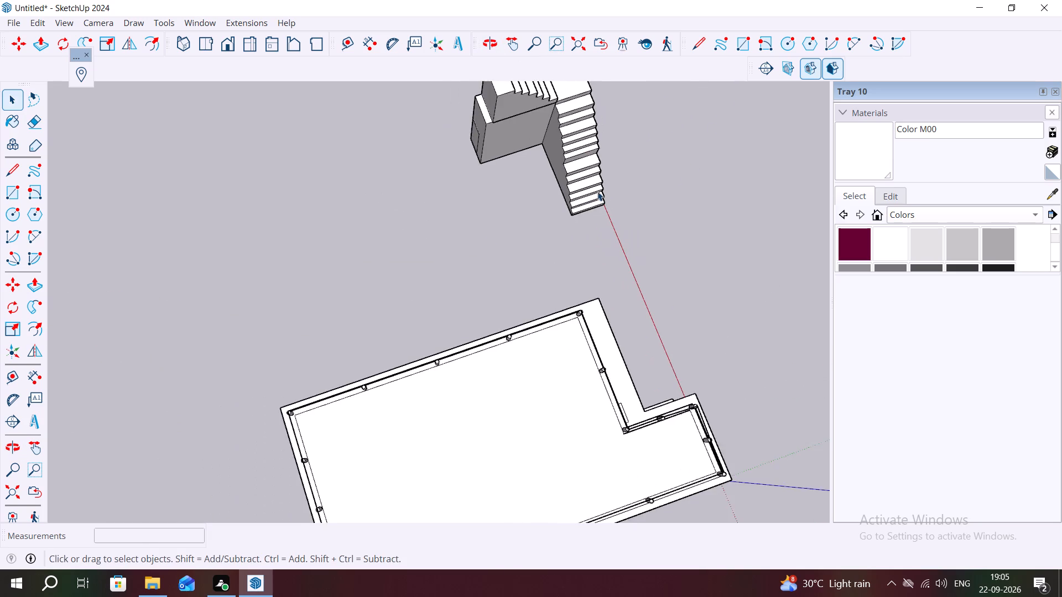
scroll(597, 191, down, 3)
scroll(500, 115, up, 7)
middle_drag(501, 119, 594, 129)
Push/Pull the recessed upper face at the turning flight's end out about 1' 1 1/16", flush with the block below.
key(p)
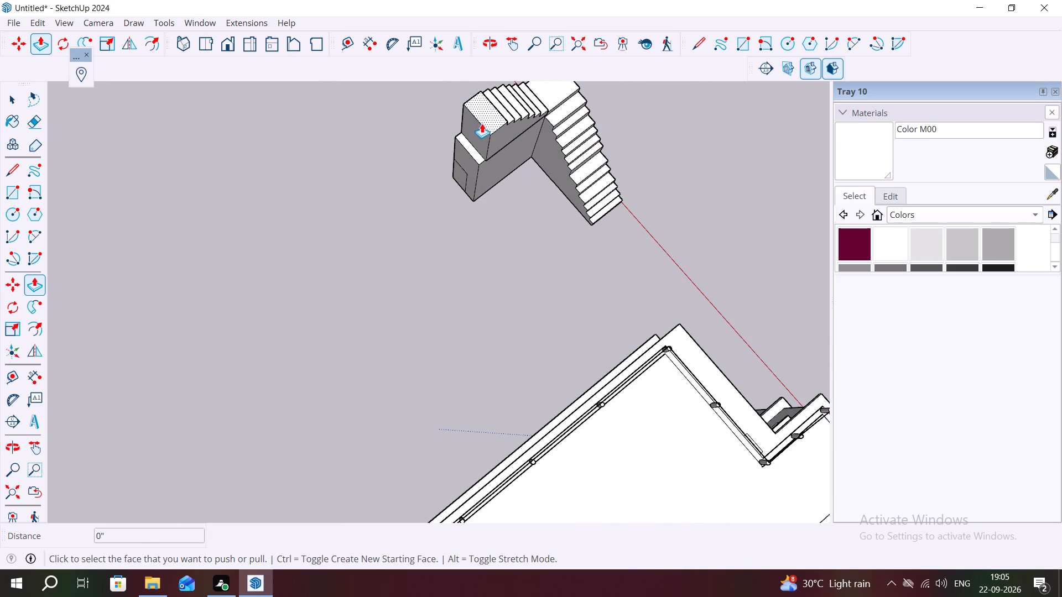
click(477, 127)
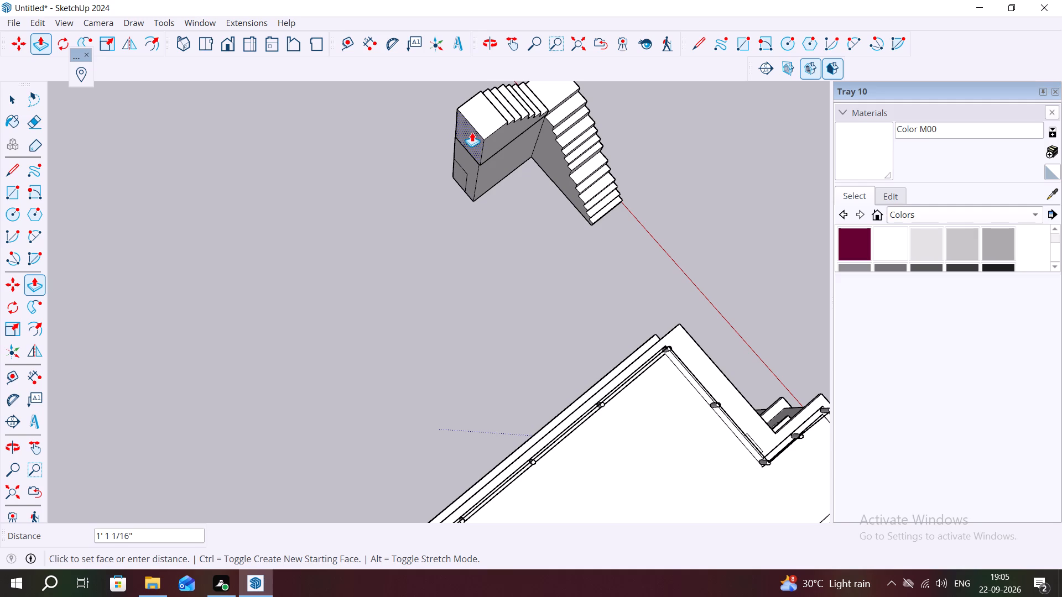
click(472, 132)
scroll(441, 149, down, 2)
middle_drag(441, 156, 290, 98)
scroll(288, 121, down, 2)
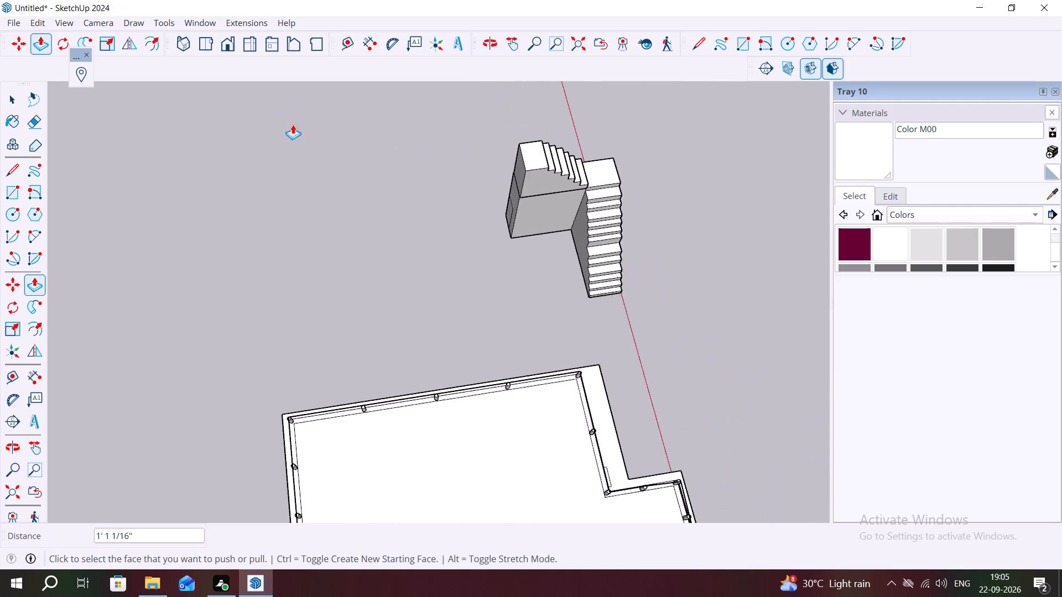
scroll(293, 124, down, 5)
scroll(507, 217, up, 7)
key(Escape)
key(space)
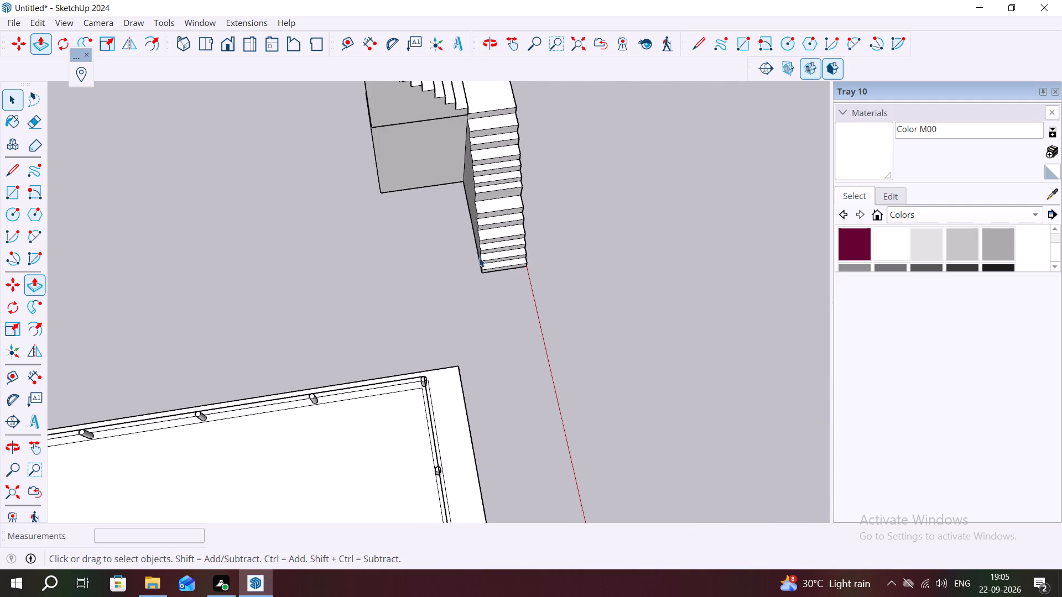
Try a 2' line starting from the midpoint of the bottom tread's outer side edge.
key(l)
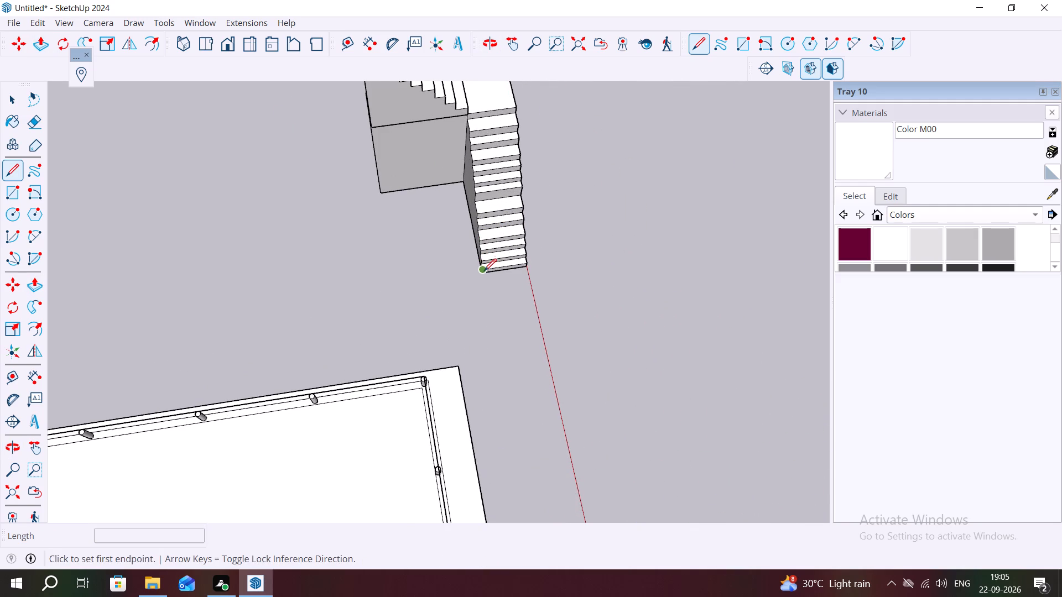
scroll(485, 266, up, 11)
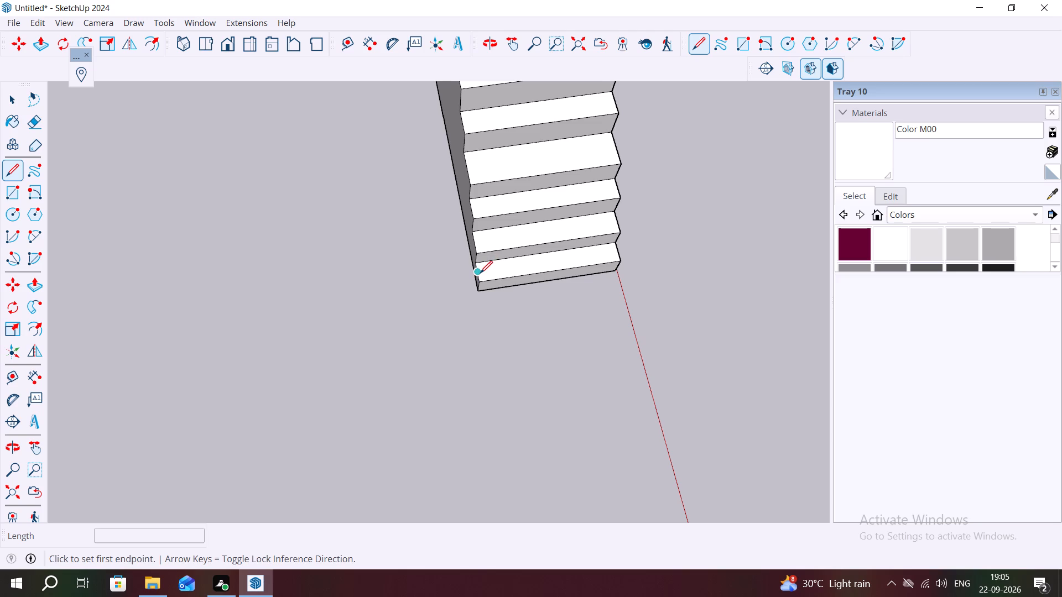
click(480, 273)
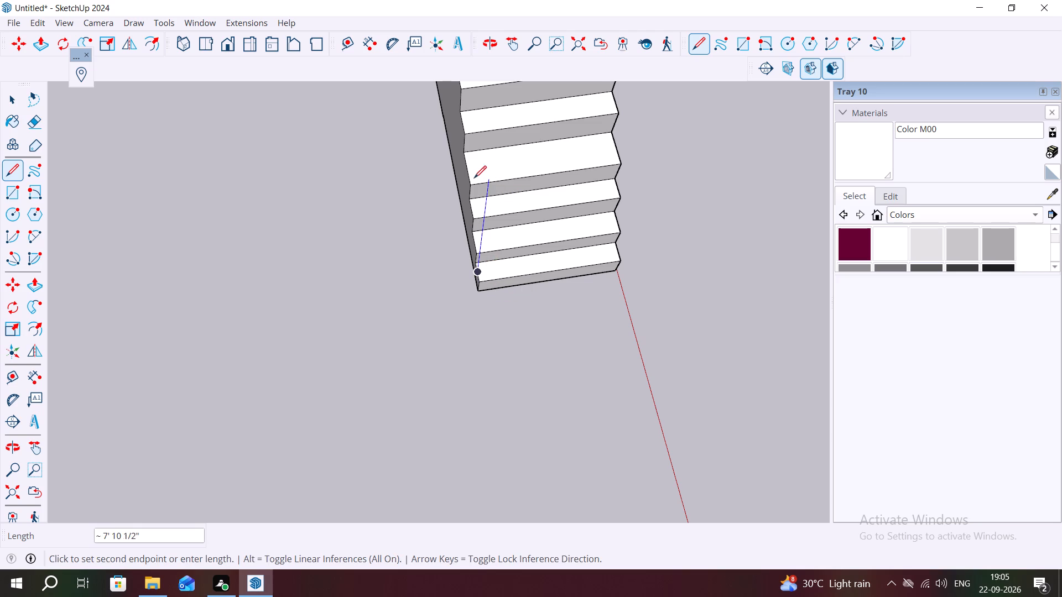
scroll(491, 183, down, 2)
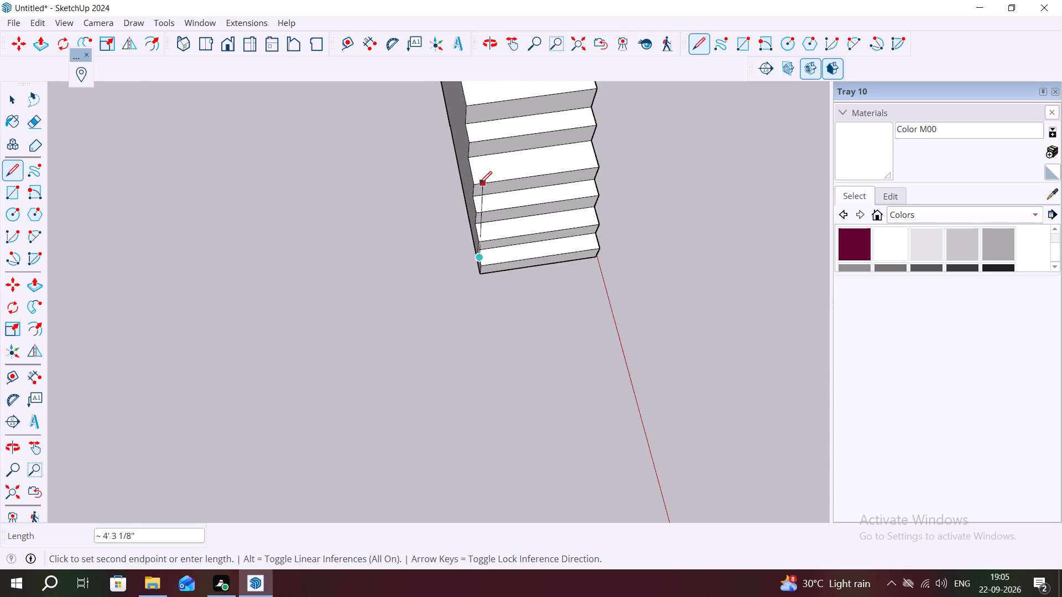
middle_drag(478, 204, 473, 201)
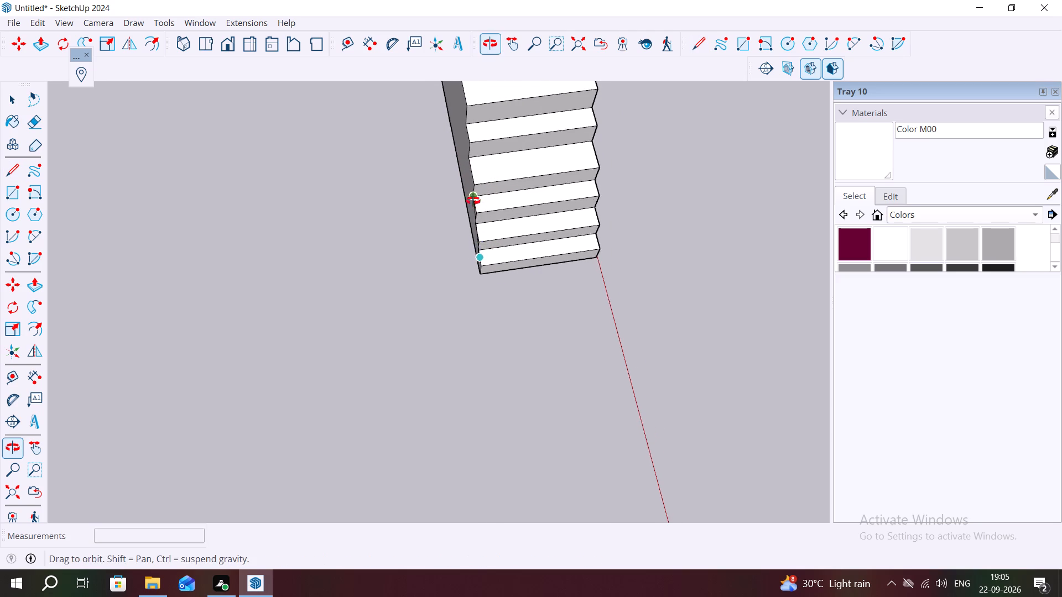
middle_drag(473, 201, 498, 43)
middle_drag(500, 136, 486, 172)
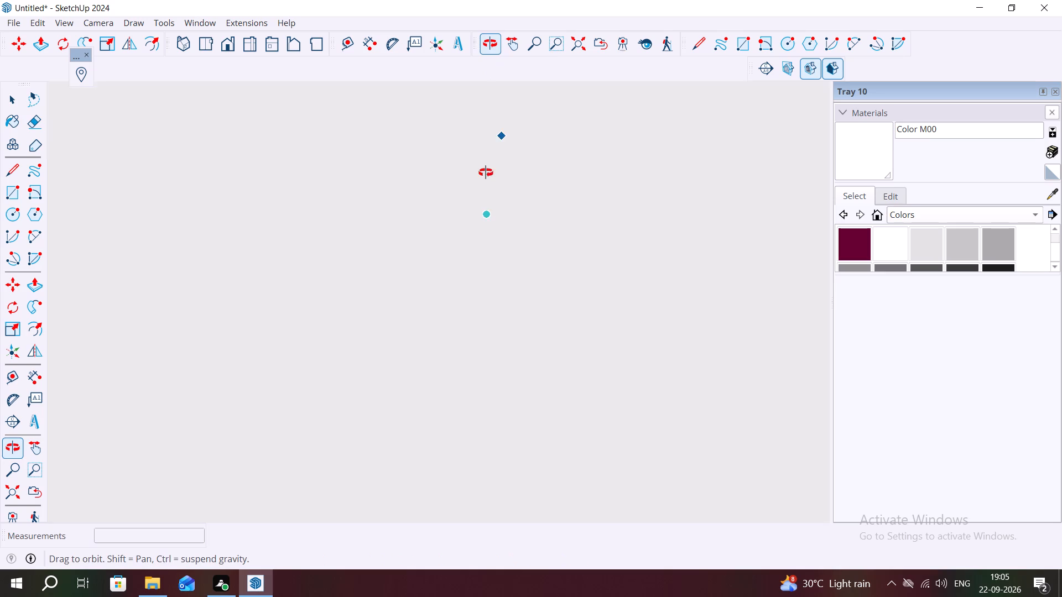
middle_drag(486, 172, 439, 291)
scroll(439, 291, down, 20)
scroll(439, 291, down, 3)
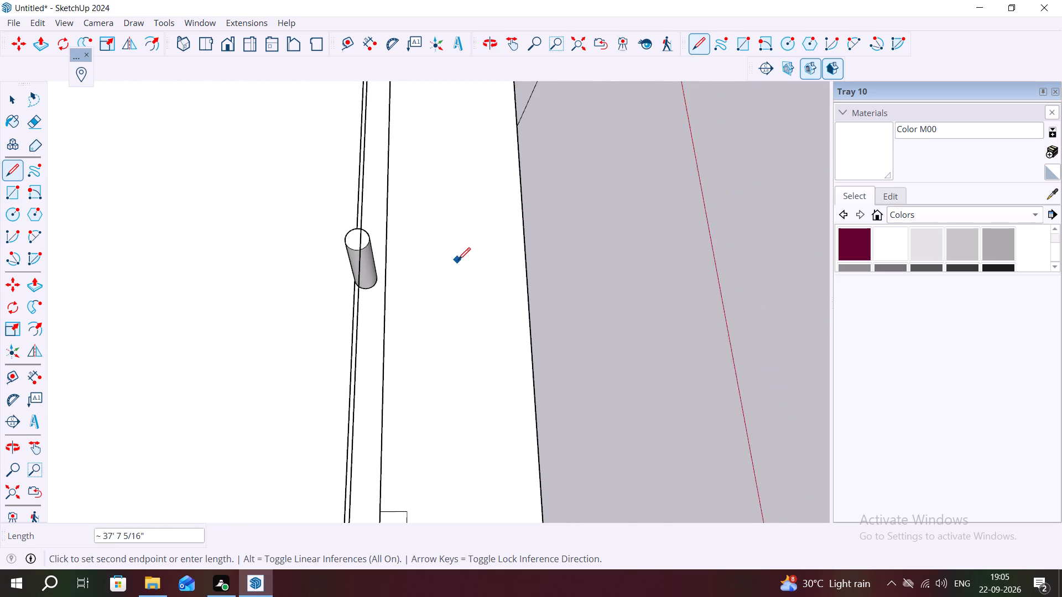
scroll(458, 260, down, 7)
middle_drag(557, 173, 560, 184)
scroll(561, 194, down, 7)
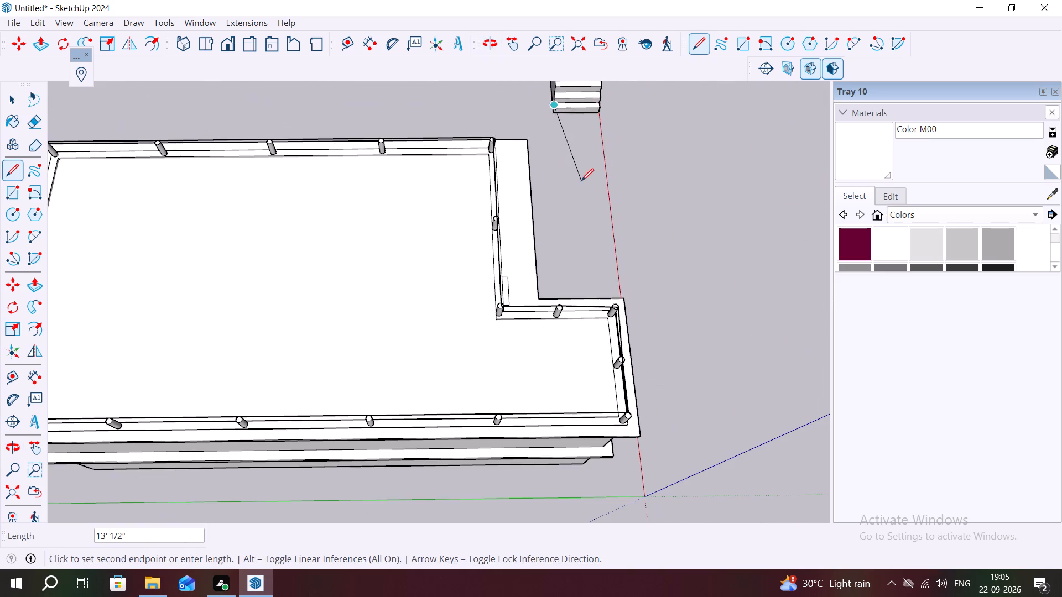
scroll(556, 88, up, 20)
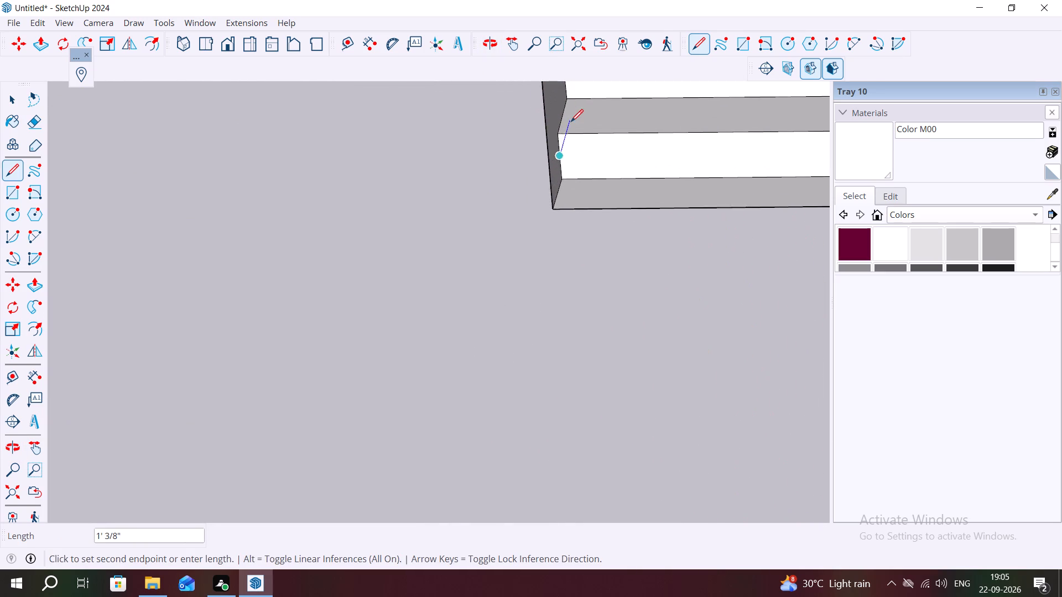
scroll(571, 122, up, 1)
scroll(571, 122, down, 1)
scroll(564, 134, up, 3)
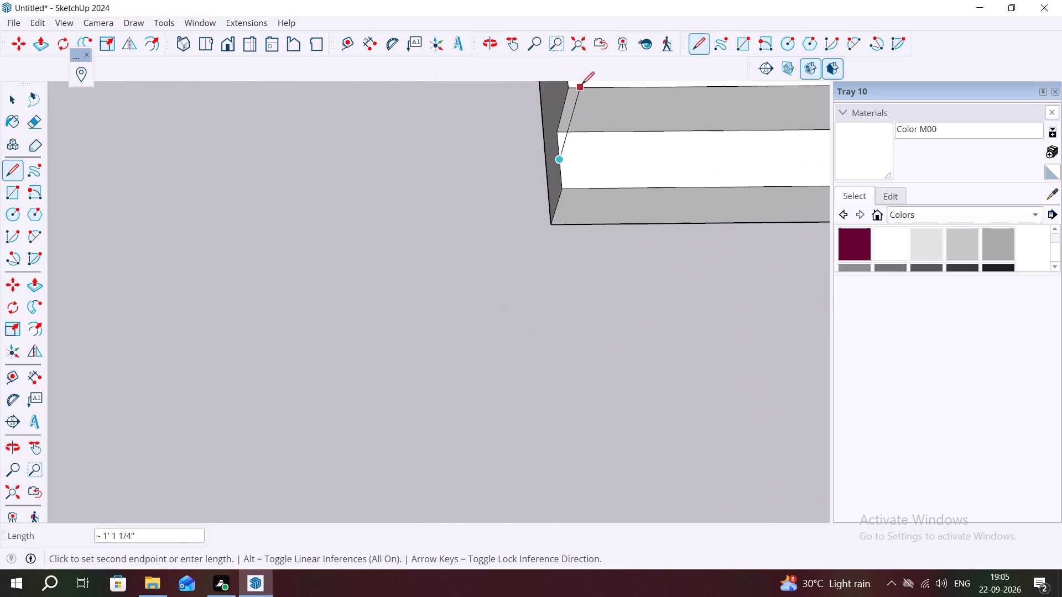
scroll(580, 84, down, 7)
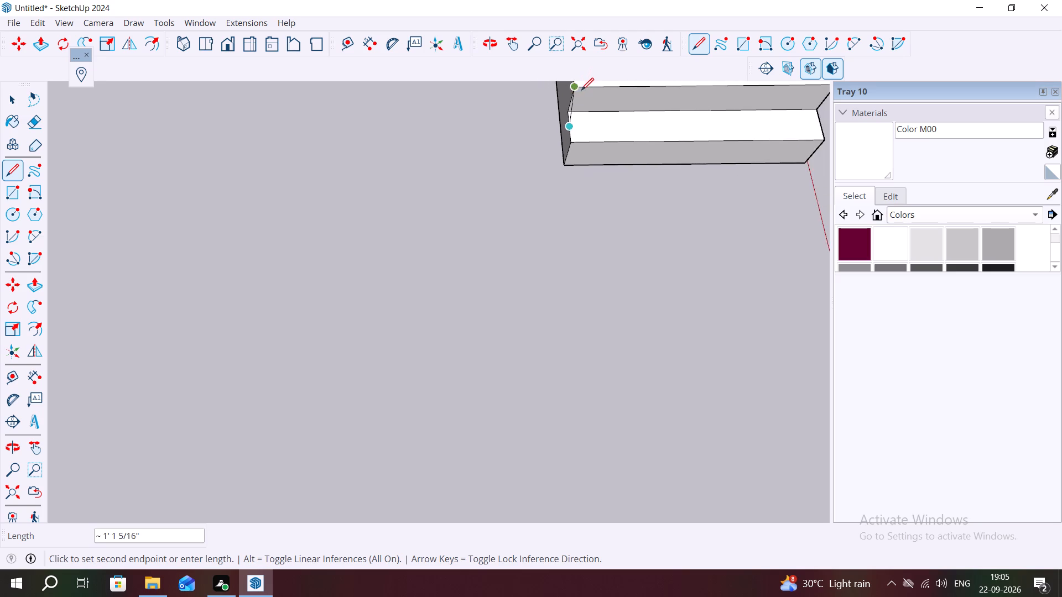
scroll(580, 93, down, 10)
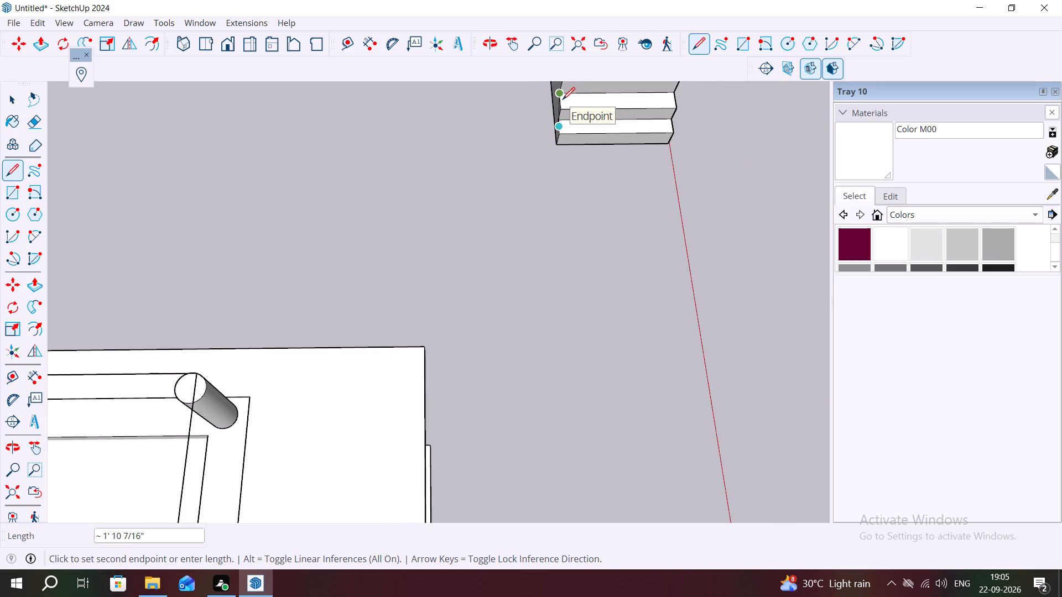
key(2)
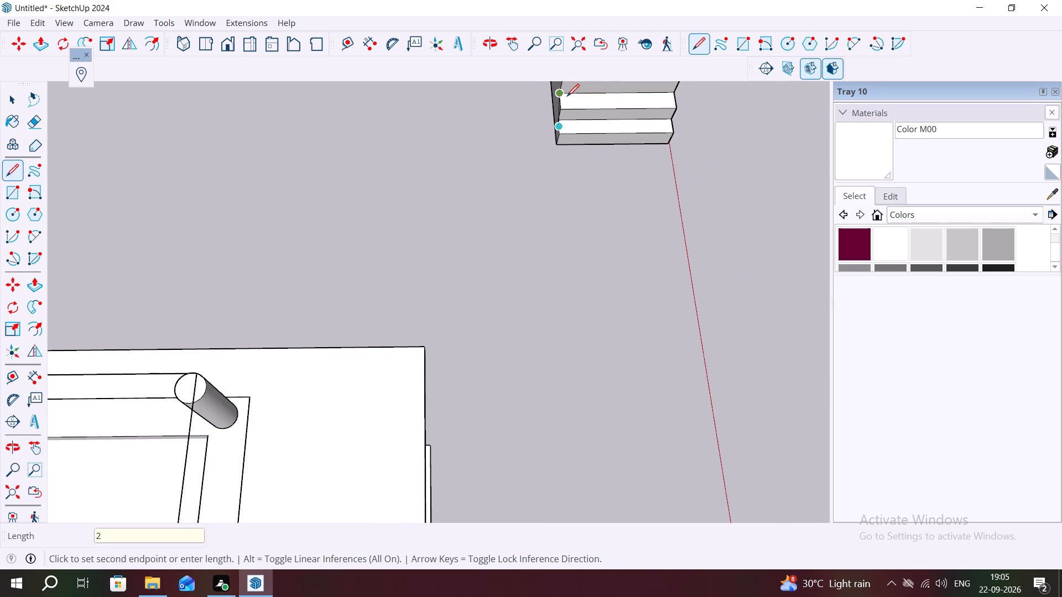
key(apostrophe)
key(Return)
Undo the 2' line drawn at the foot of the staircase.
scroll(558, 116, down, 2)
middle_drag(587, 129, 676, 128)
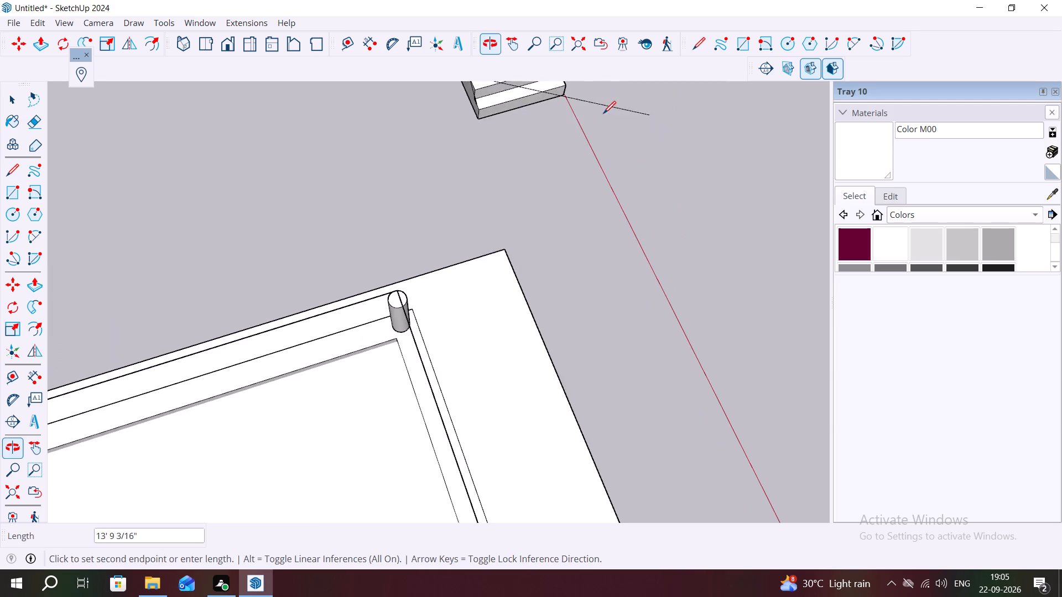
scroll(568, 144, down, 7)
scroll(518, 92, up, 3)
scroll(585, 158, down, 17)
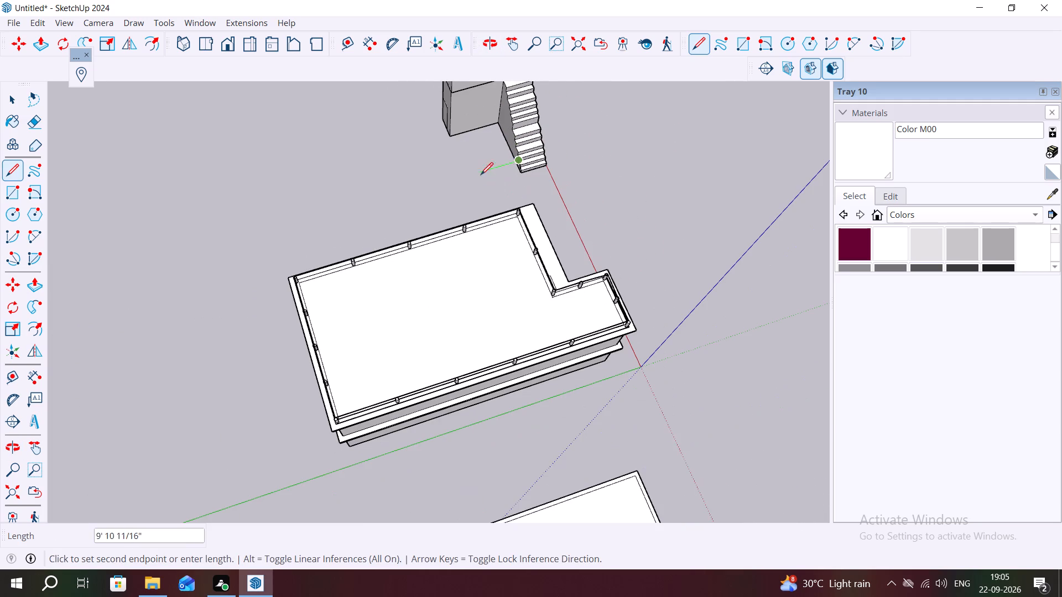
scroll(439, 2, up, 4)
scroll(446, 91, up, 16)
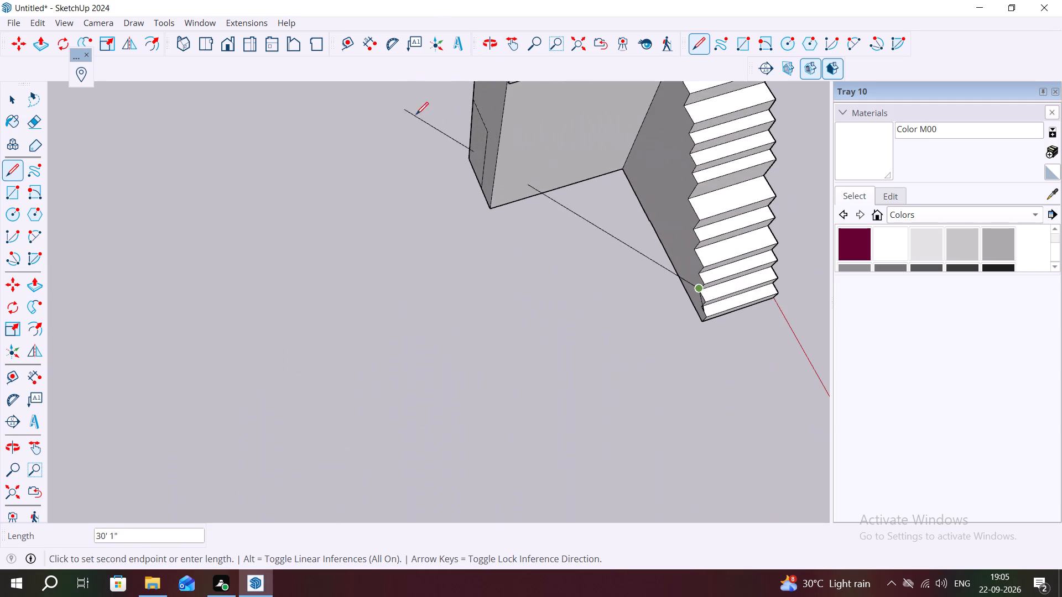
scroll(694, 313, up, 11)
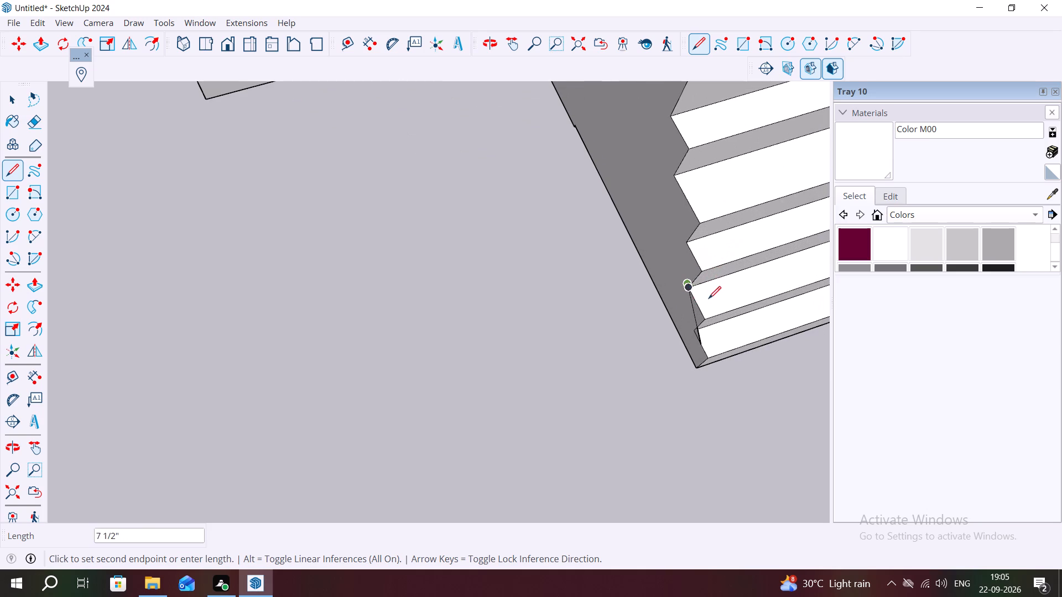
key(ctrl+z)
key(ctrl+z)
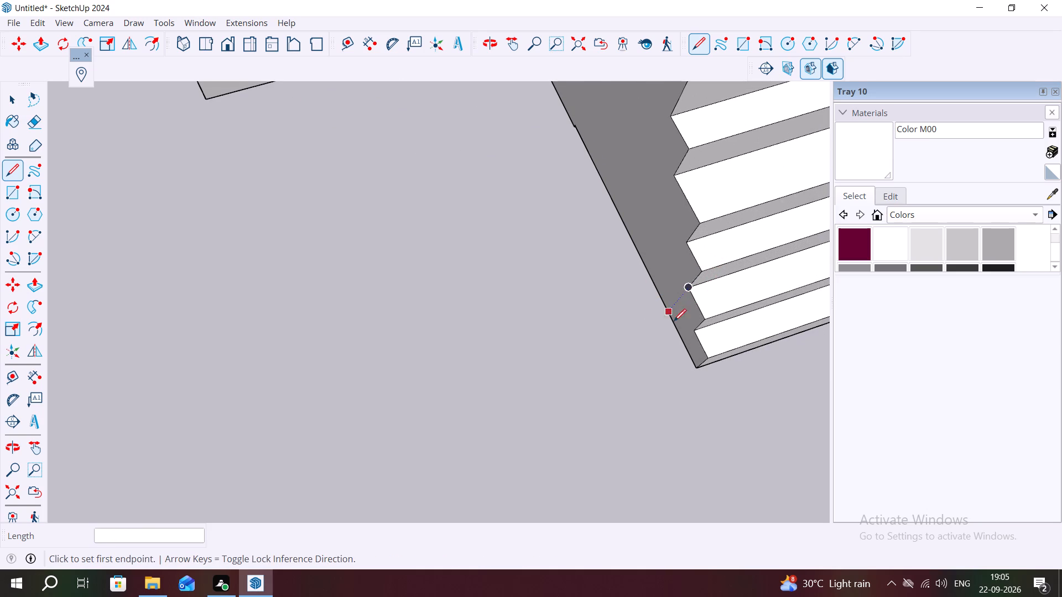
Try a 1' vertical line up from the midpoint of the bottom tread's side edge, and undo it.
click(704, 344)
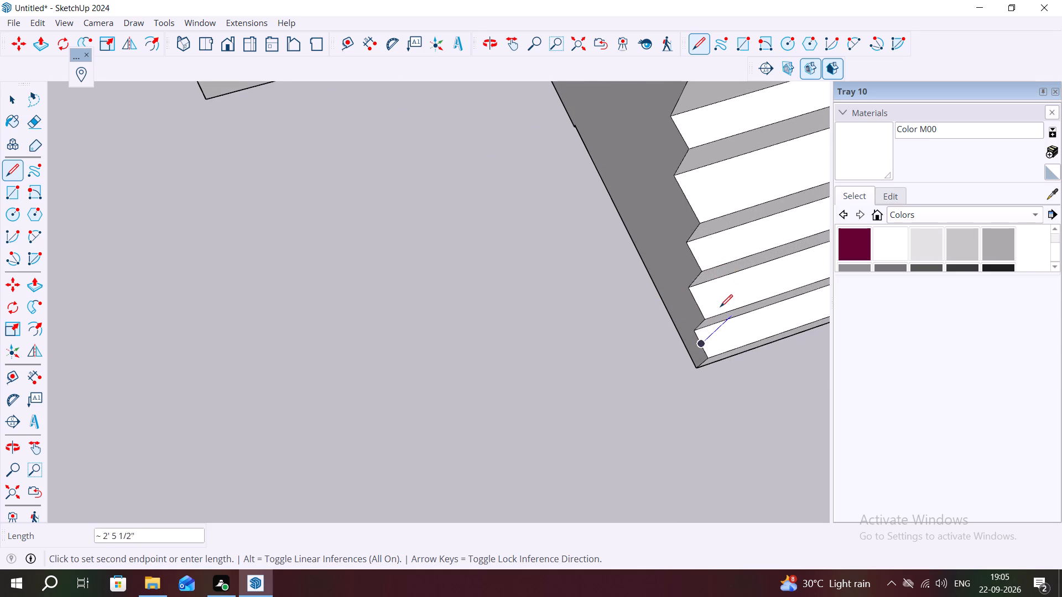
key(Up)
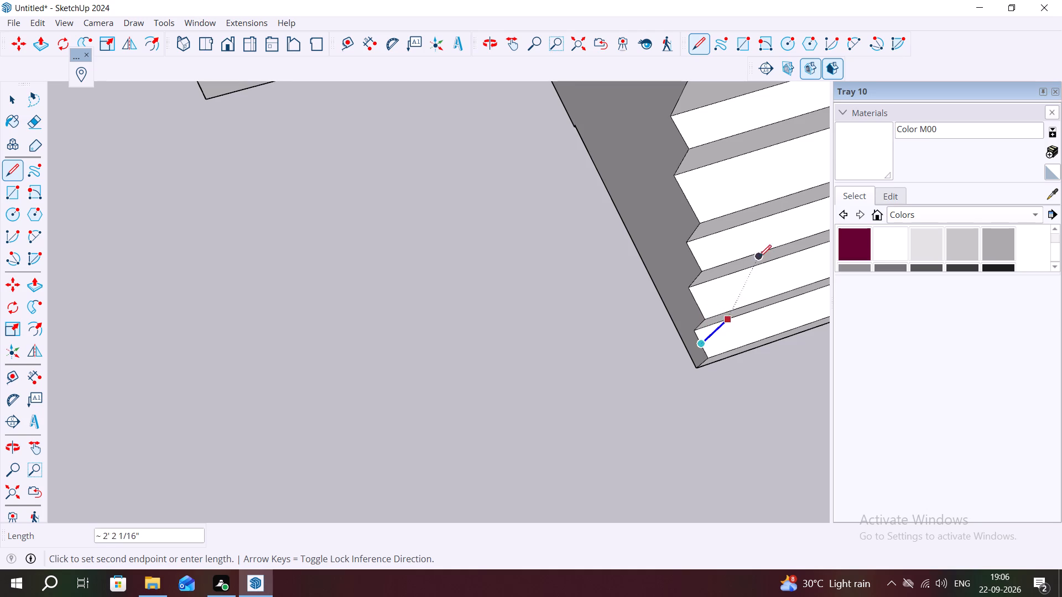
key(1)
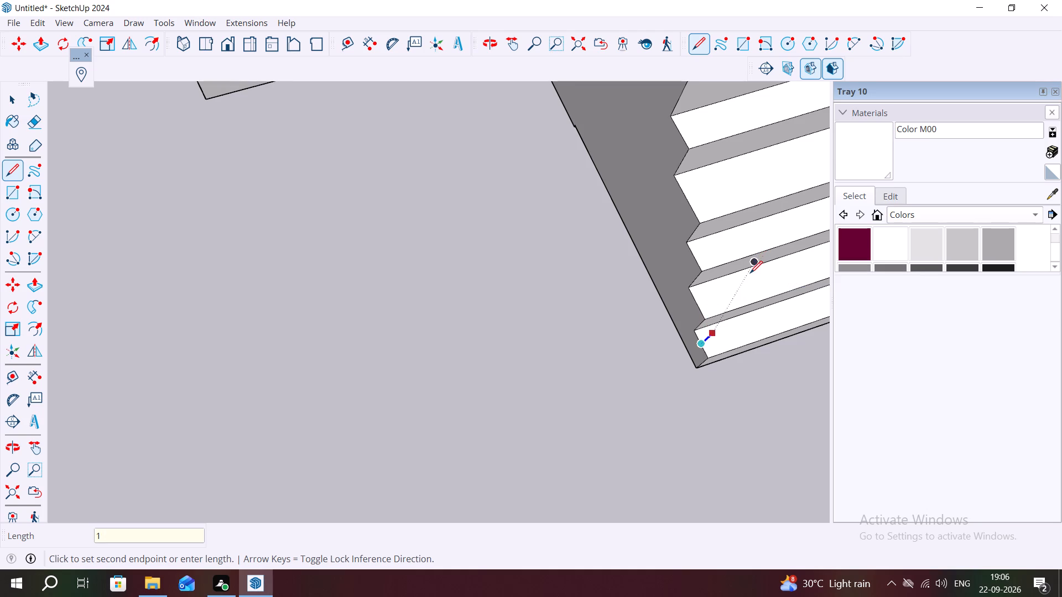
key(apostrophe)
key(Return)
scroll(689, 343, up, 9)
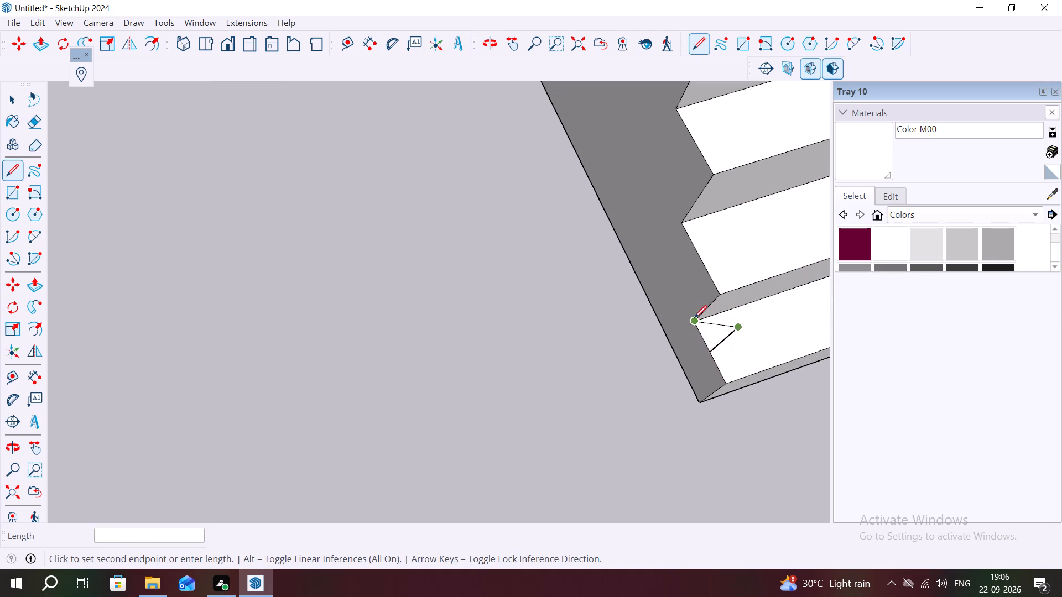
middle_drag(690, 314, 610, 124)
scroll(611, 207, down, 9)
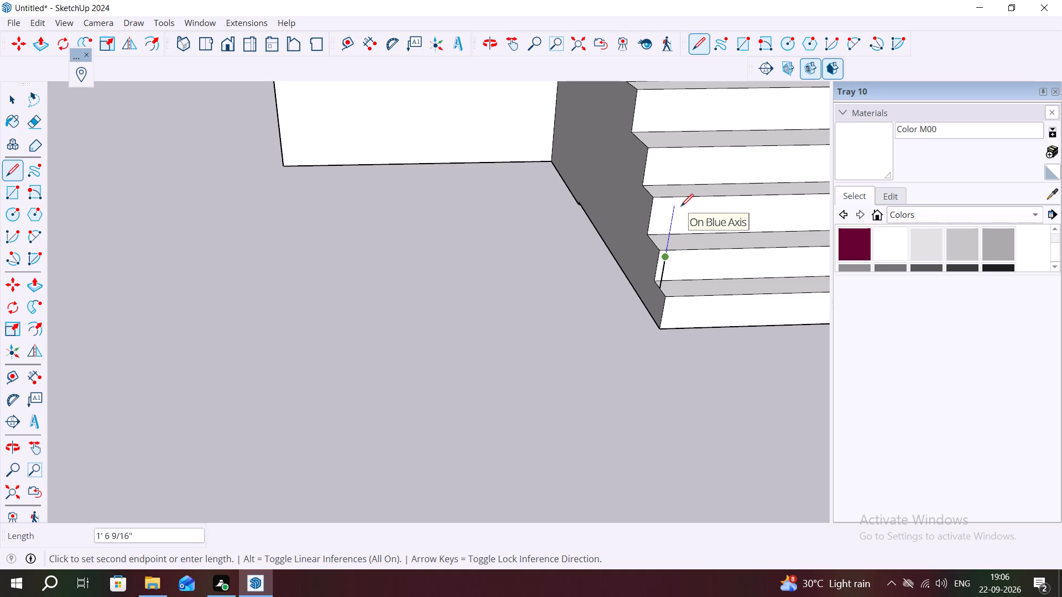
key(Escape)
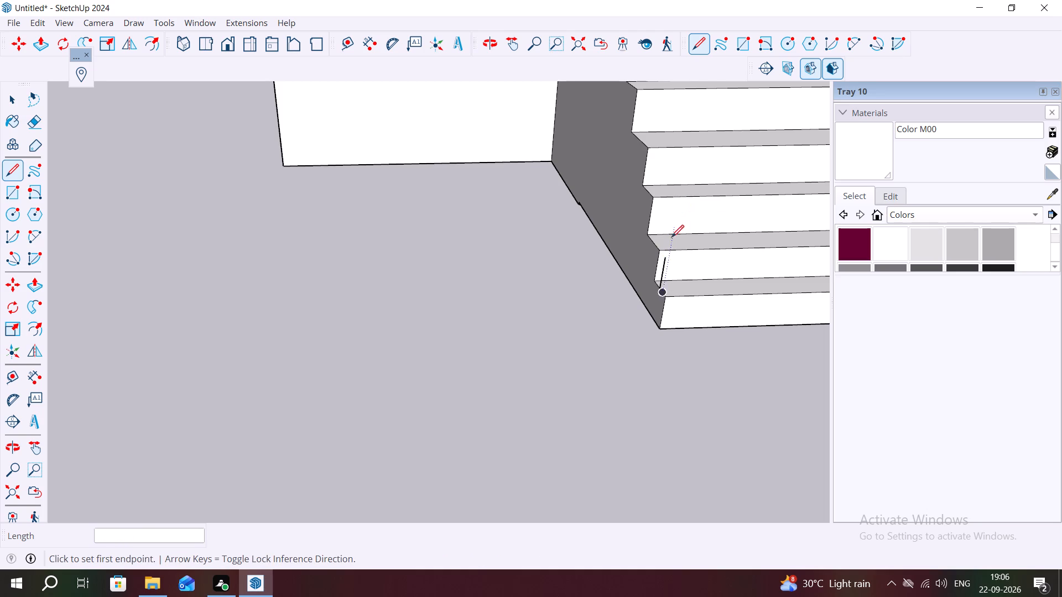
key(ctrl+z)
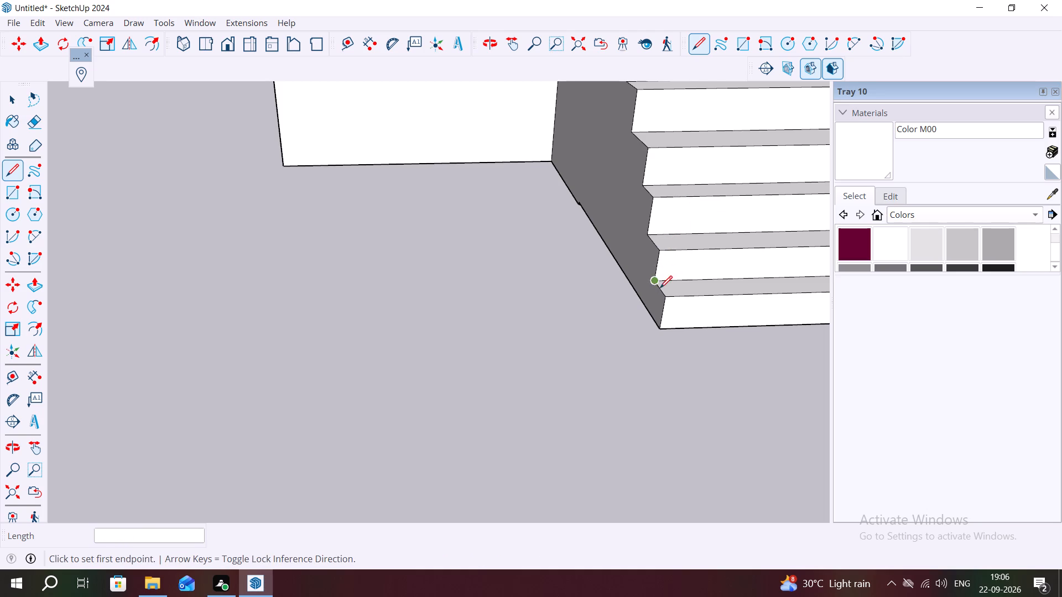
Draw a 3' vertical line up from the midpoint of the bottom tread's side edge.
click(658, 292)
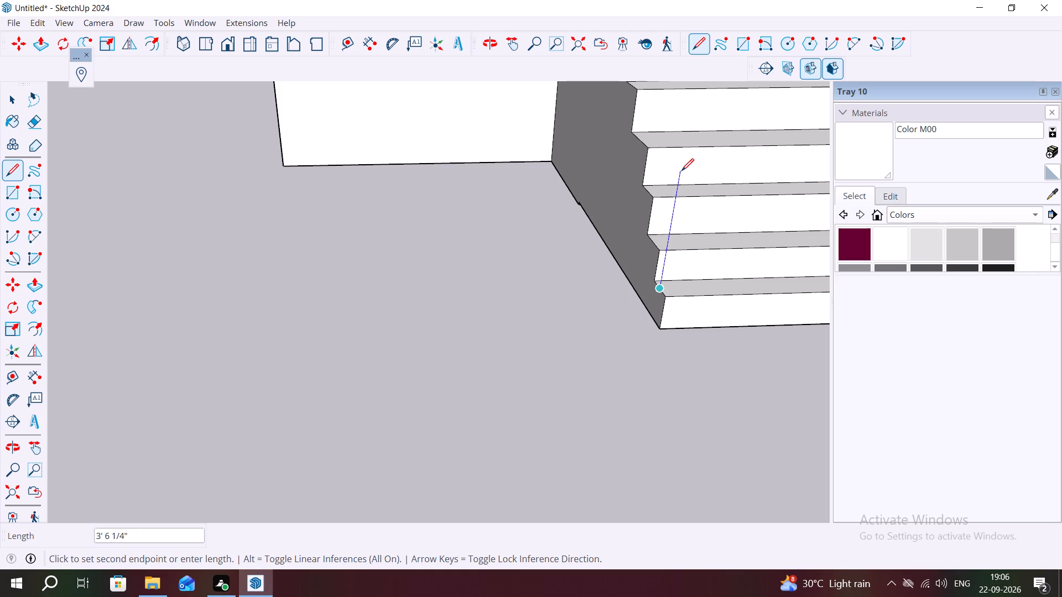
key(3)
key(apostrophe)
key(Return)
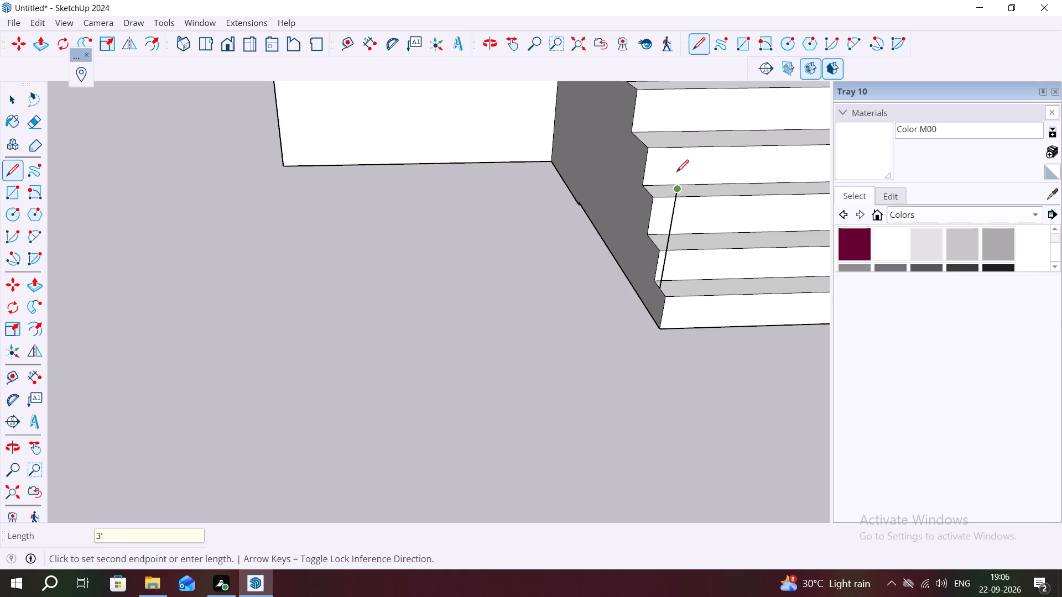
key(Escape)
key(space)
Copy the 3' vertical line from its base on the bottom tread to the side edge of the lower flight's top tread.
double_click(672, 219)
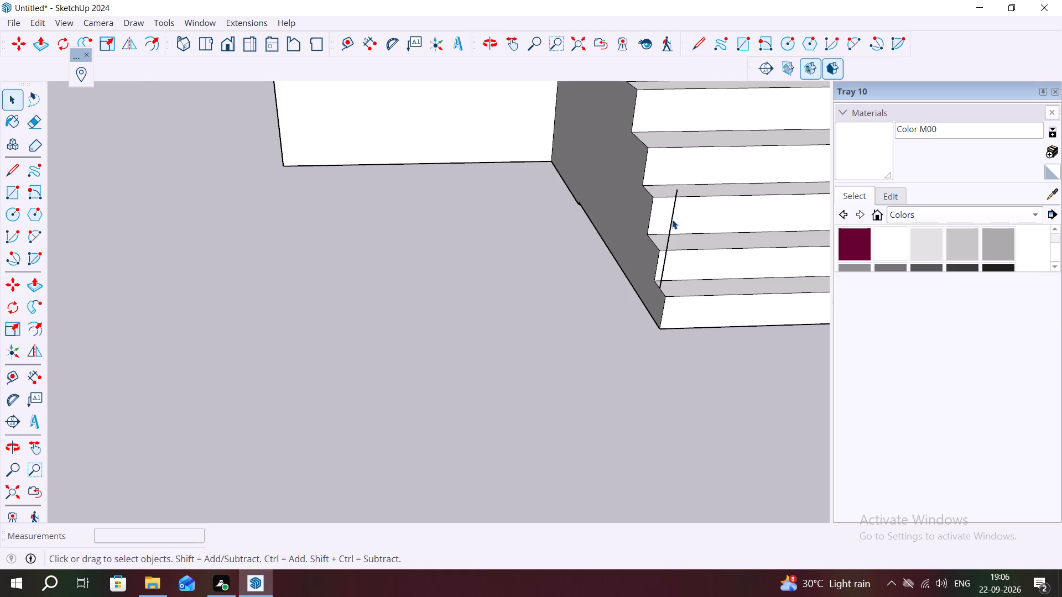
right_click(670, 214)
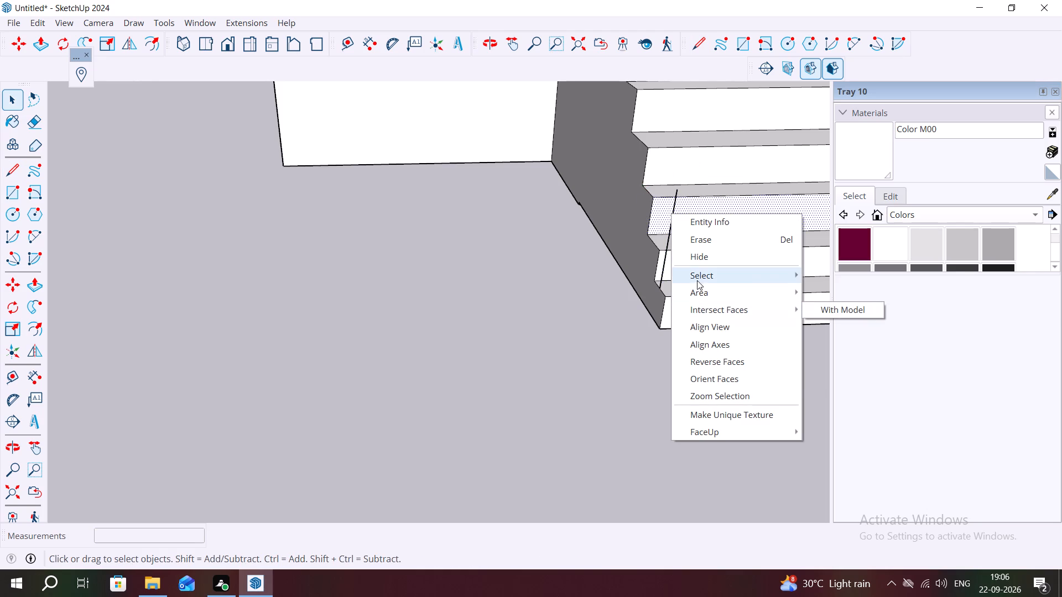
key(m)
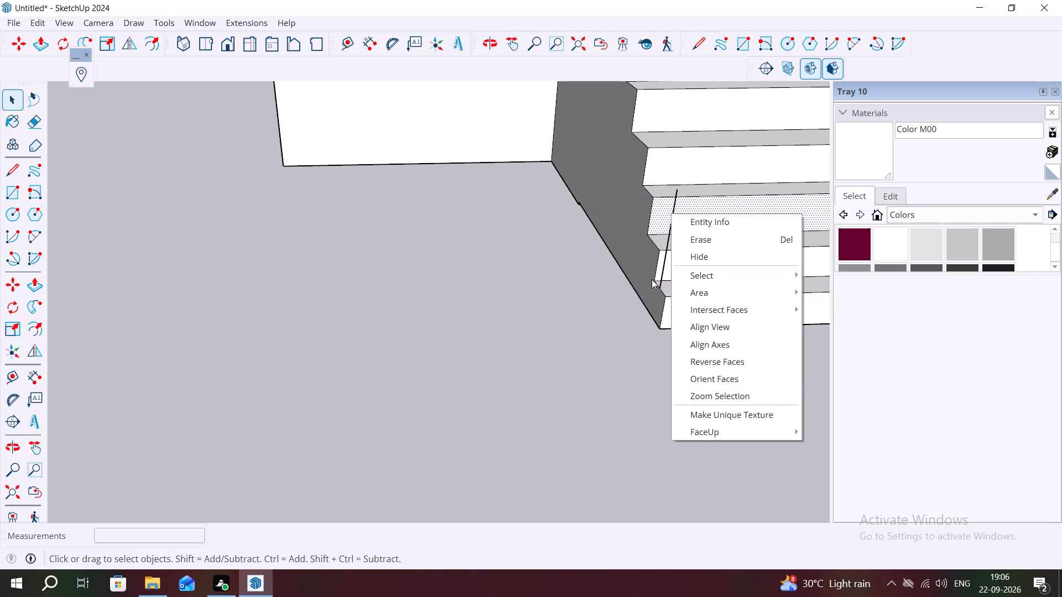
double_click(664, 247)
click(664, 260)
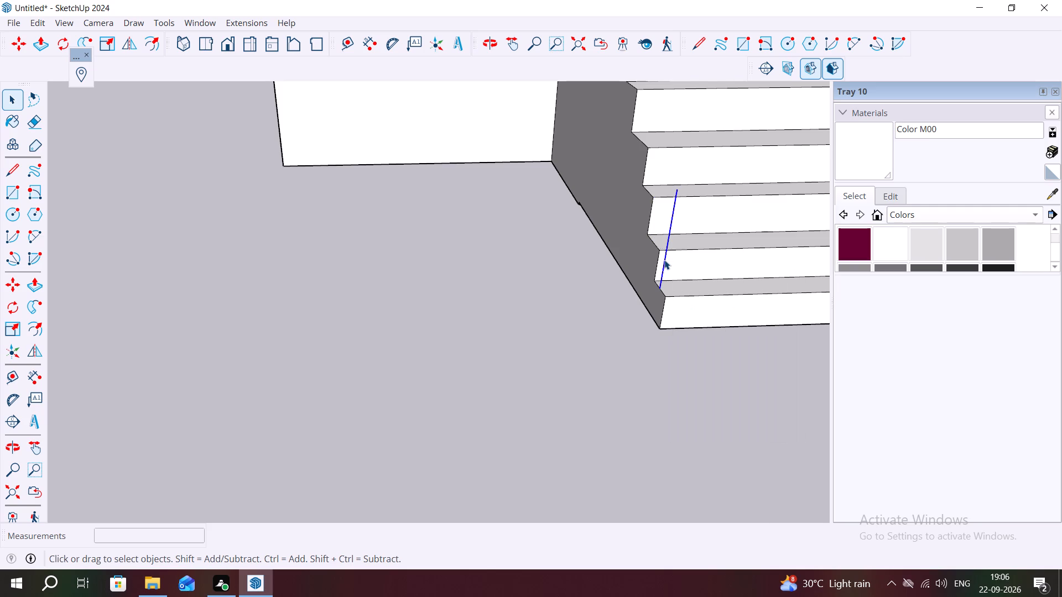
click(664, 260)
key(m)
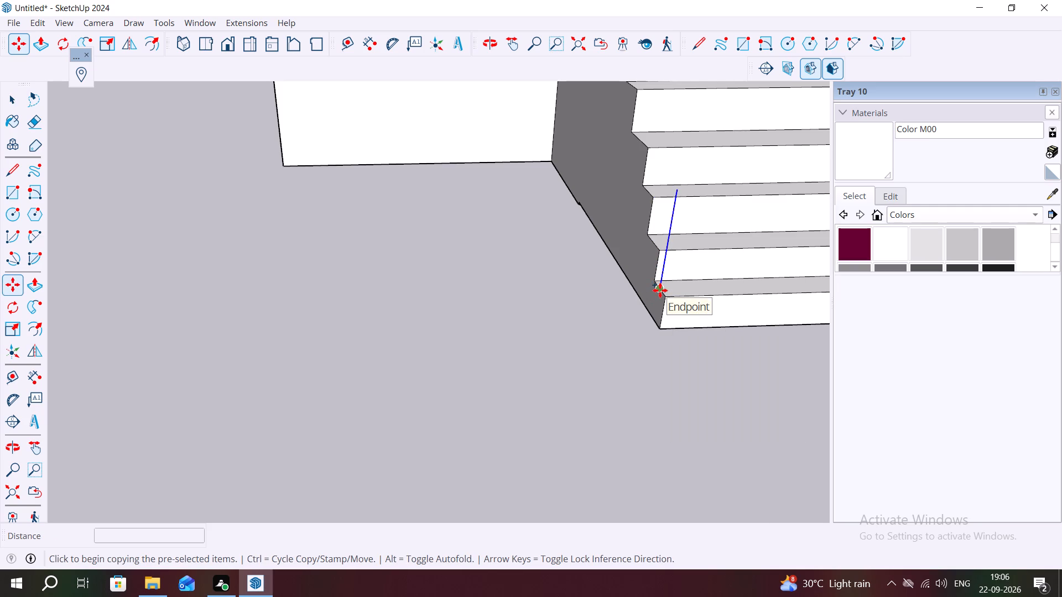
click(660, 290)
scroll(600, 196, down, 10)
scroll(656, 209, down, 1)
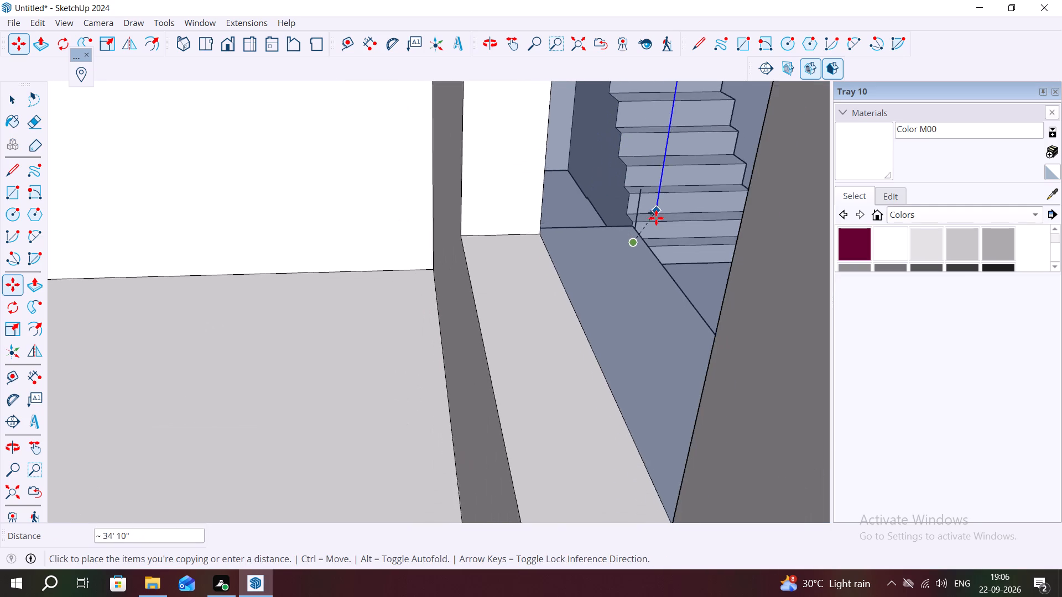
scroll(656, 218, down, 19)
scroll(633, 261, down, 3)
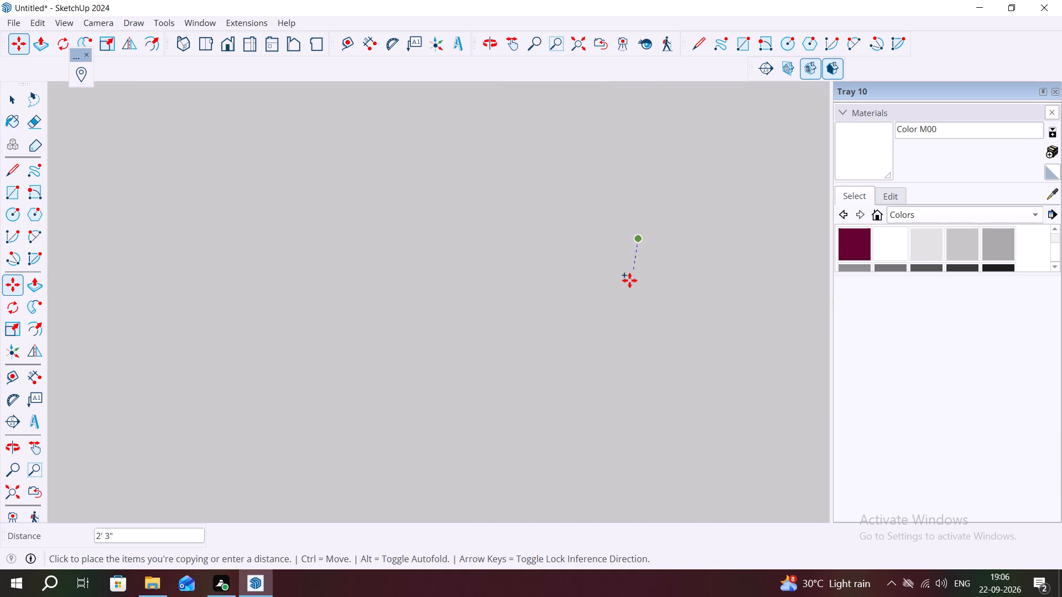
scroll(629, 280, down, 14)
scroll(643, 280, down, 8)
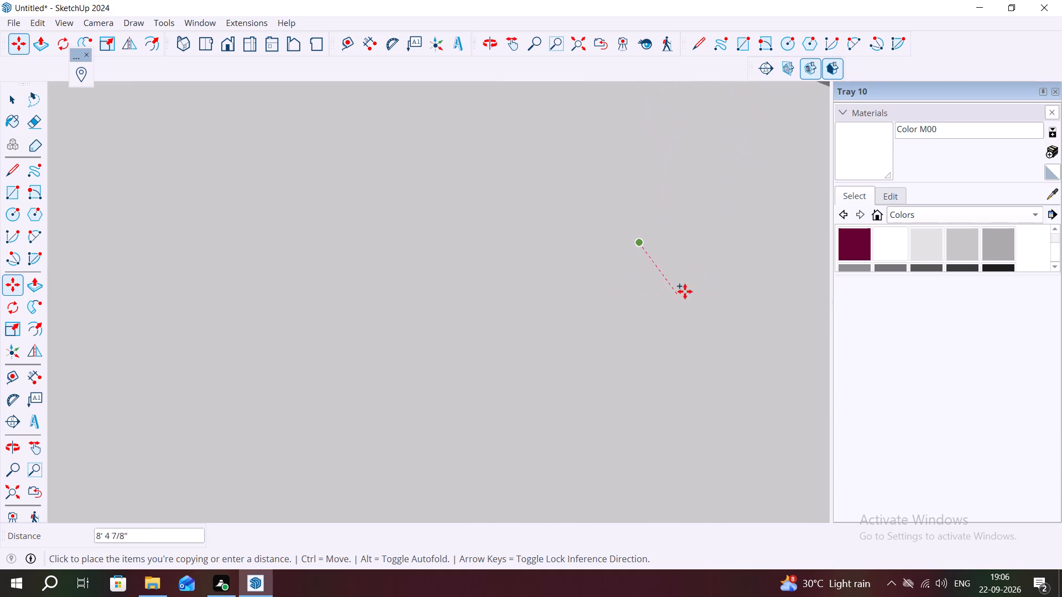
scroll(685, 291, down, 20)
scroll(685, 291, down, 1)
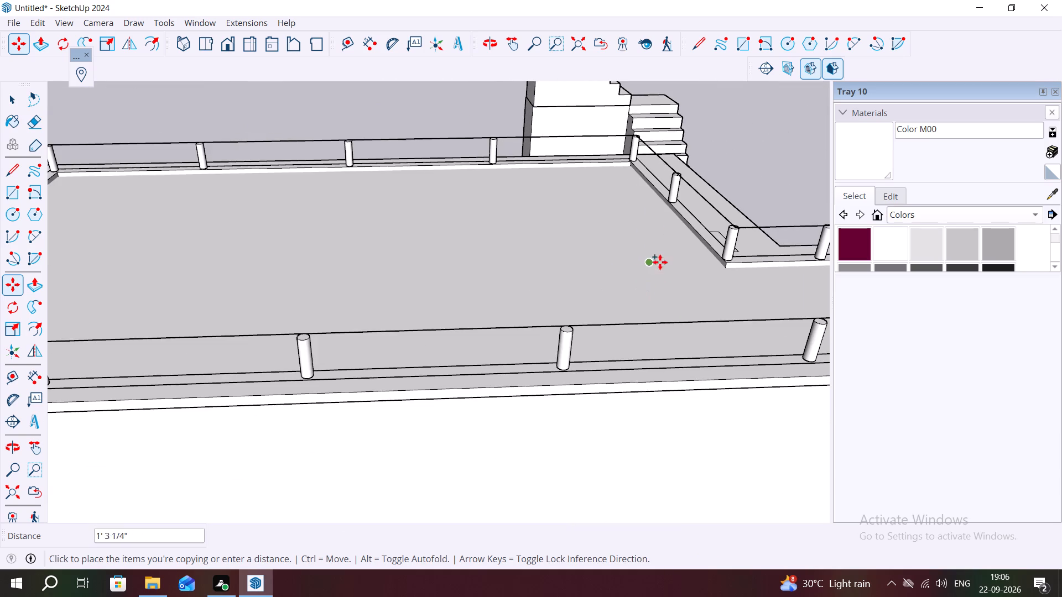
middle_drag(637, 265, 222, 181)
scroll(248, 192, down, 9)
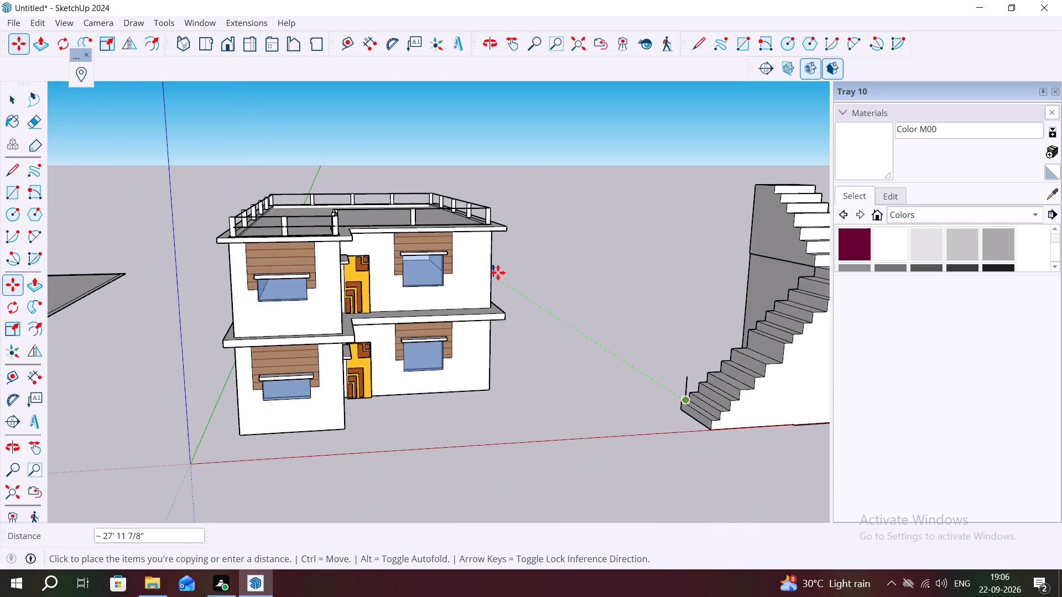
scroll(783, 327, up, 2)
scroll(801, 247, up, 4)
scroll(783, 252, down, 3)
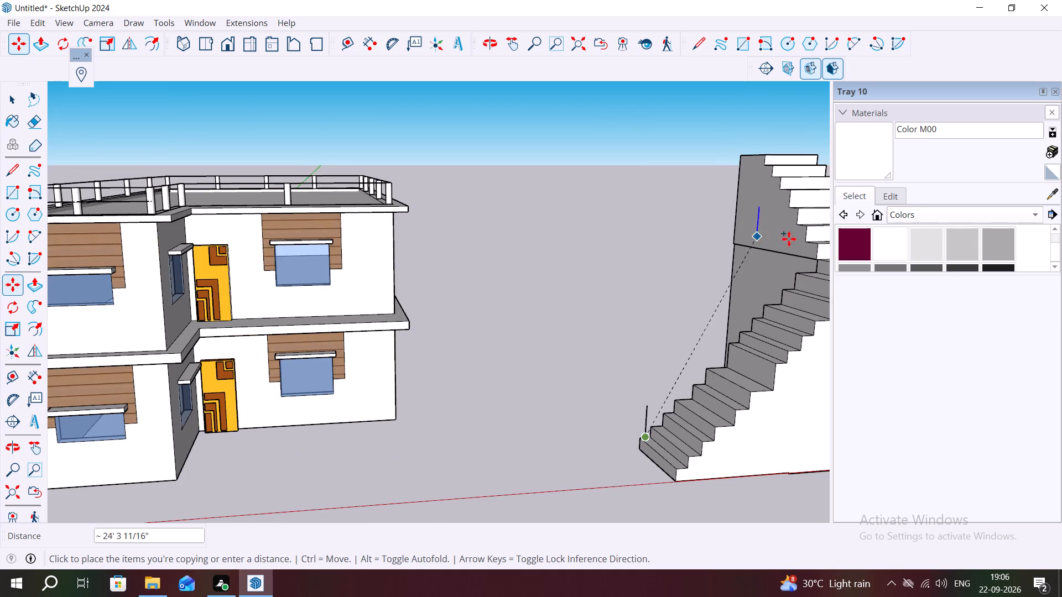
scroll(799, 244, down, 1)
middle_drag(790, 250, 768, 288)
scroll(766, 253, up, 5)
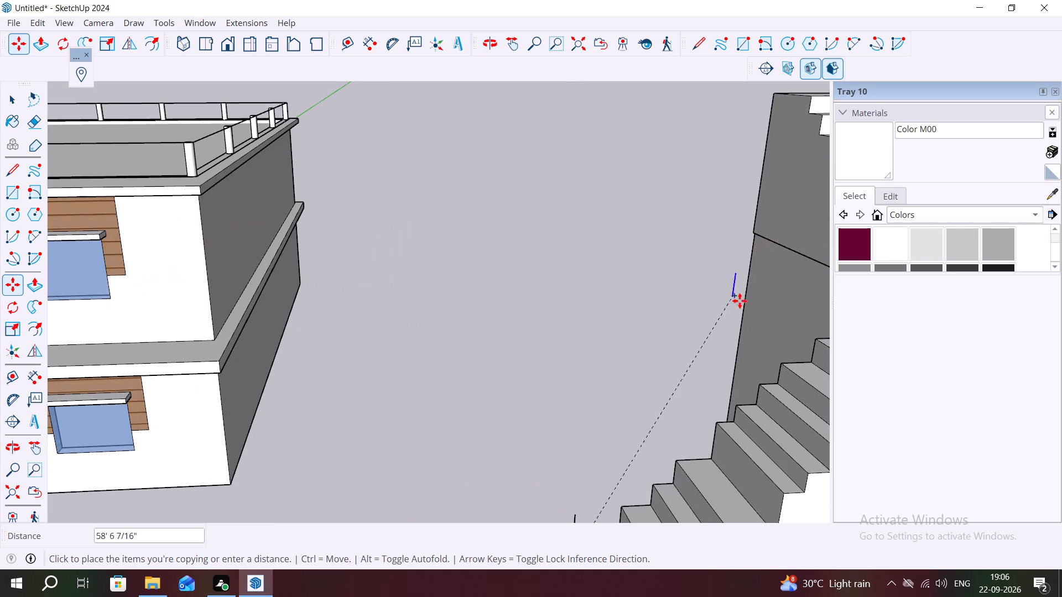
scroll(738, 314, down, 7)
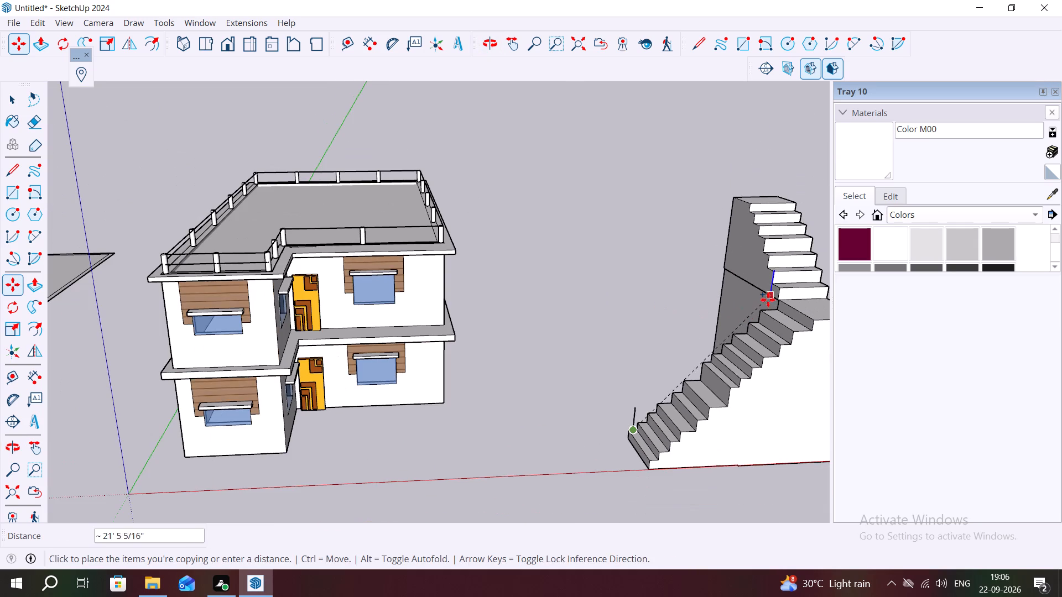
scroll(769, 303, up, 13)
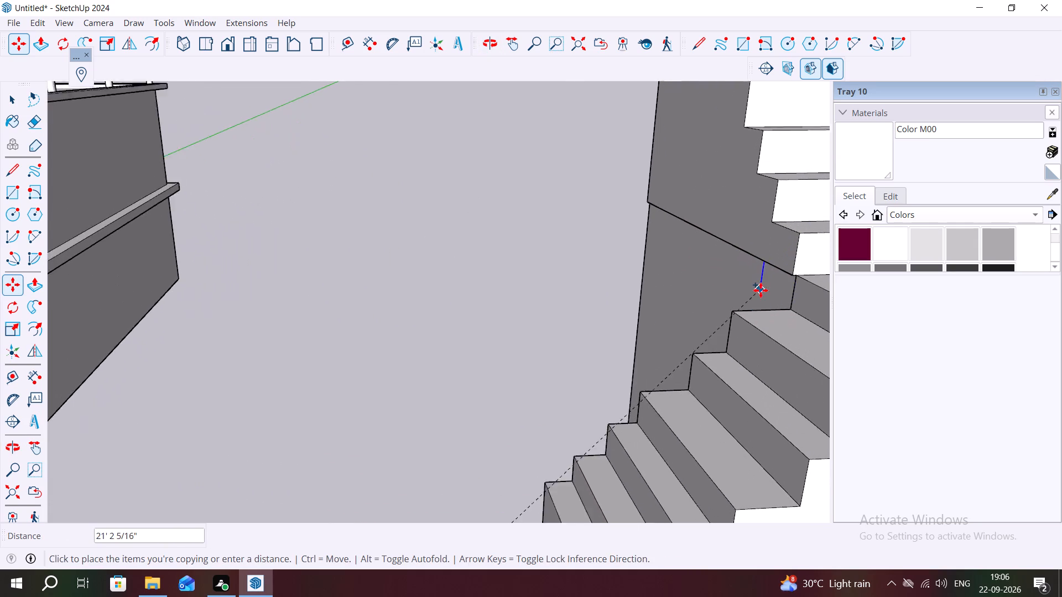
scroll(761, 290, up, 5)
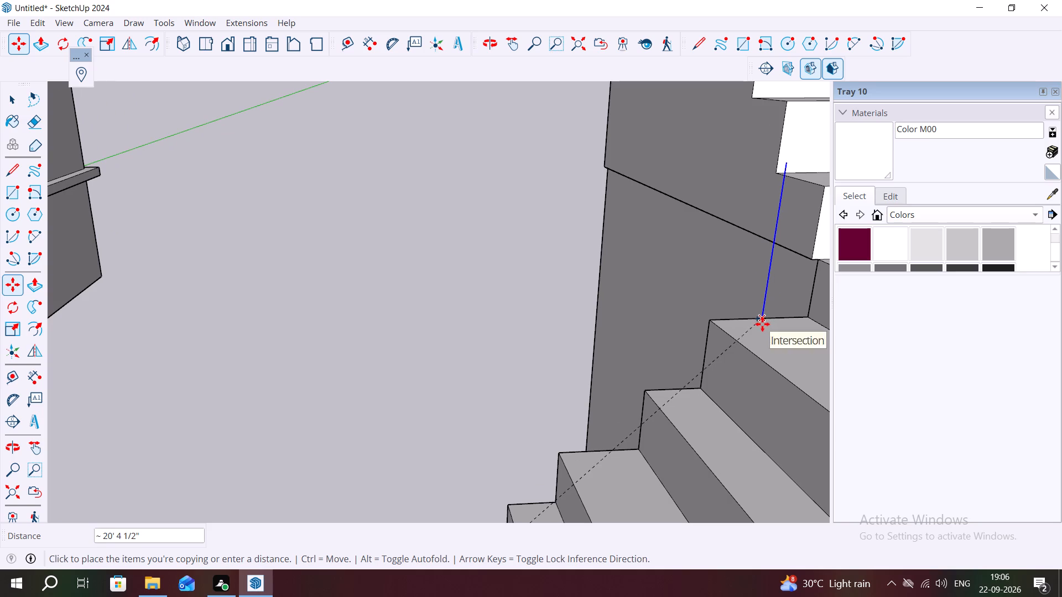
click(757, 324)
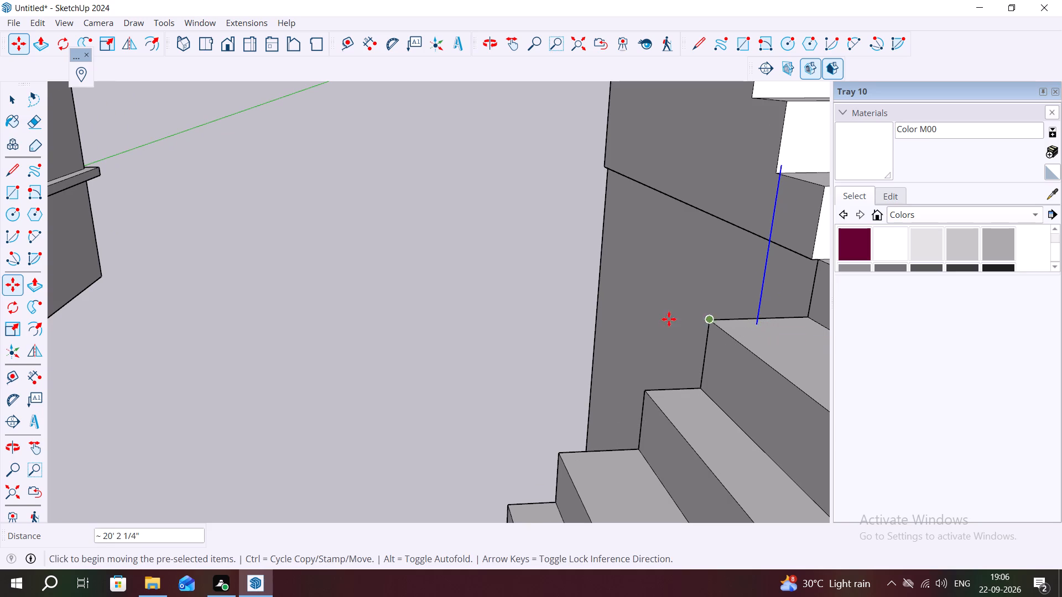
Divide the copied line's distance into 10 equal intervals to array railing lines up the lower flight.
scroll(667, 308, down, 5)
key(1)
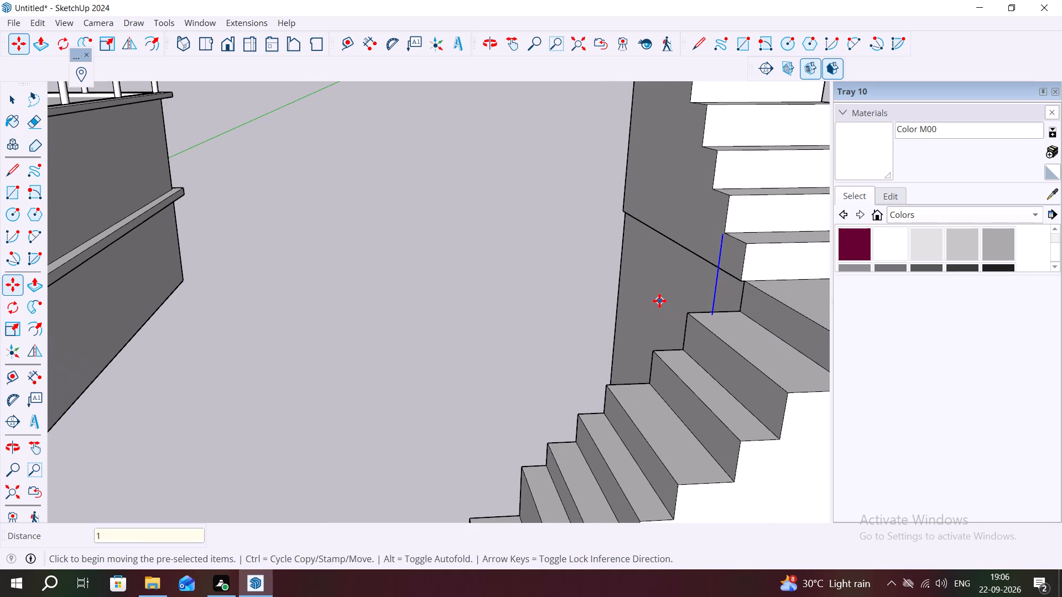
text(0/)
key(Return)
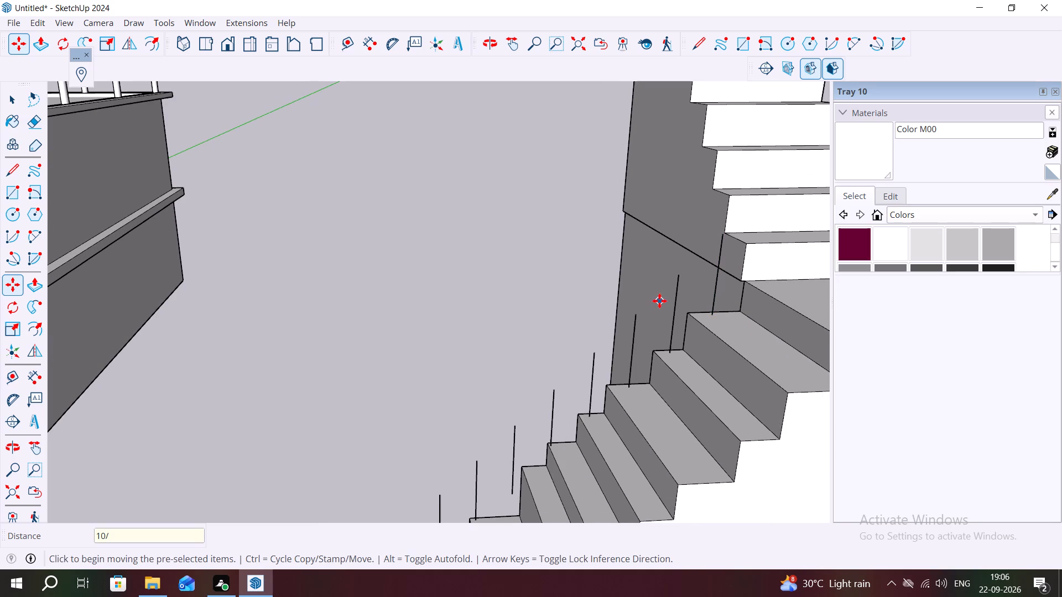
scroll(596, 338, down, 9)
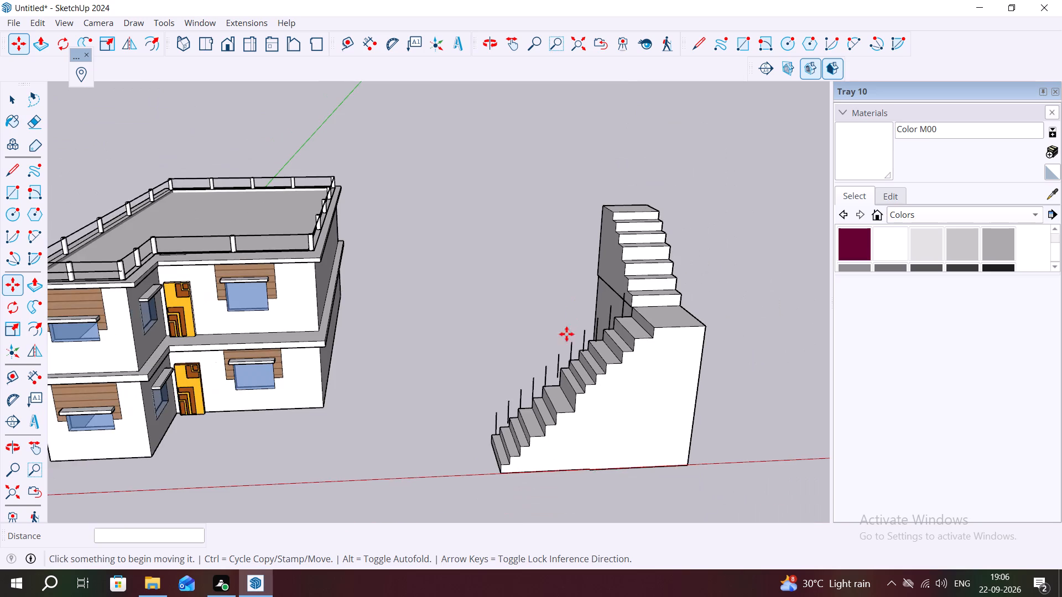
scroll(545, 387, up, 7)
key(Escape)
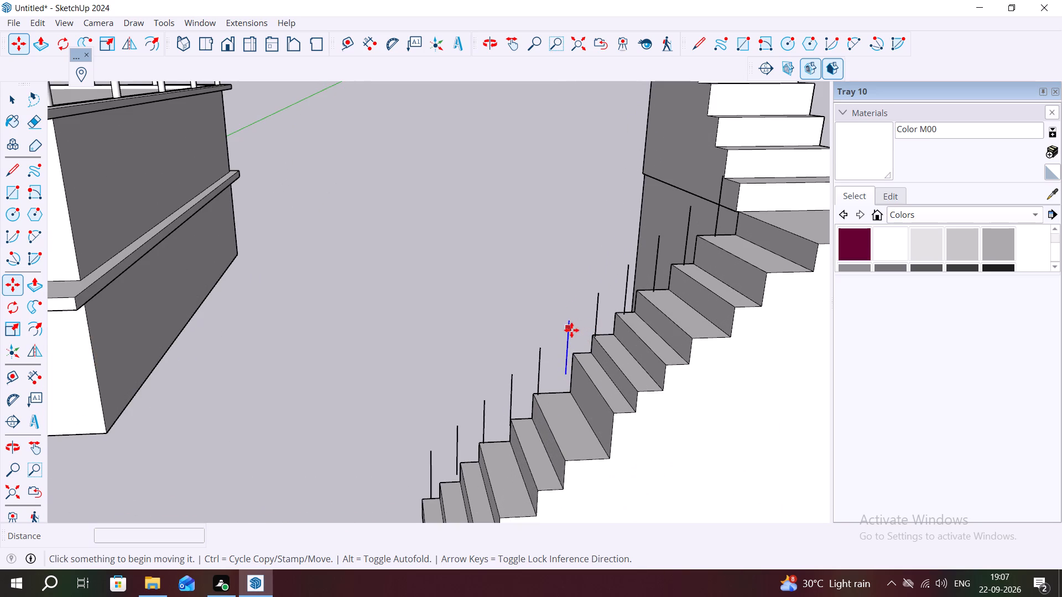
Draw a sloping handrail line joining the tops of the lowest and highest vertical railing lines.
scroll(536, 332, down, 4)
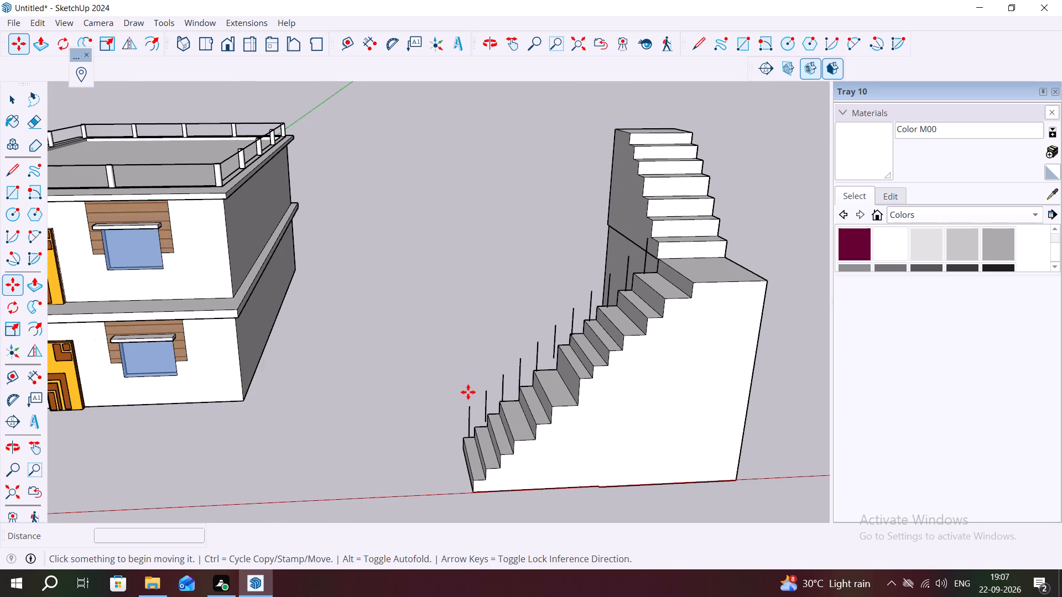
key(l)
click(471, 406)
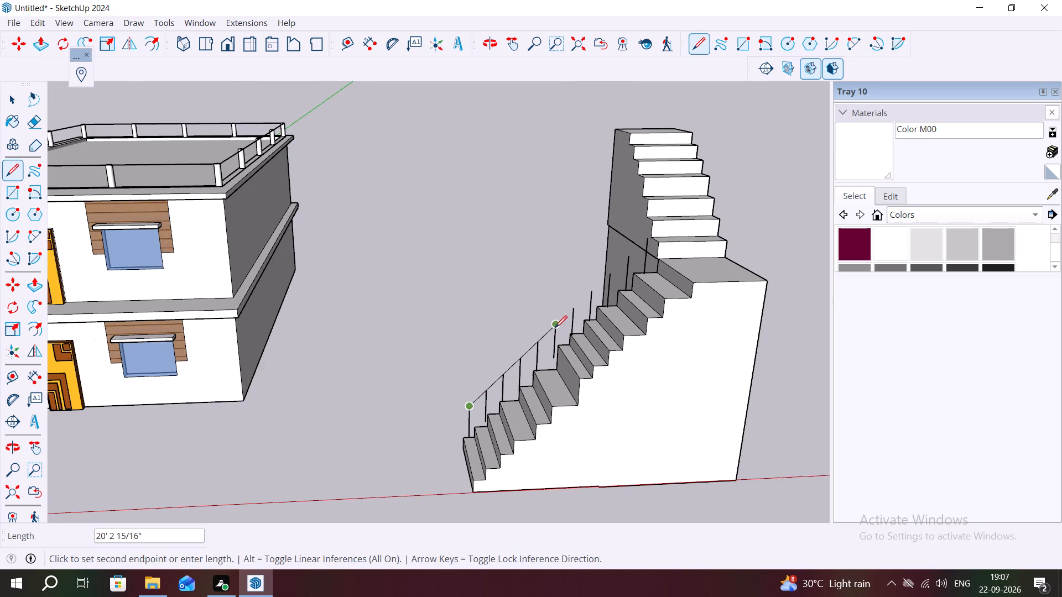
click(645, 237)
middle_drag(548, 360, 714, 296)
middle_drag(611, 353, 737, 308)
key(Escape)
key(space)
Examine the staircase with its railing and the house from several sides.
middle_drag(652, 321, 545, 470)
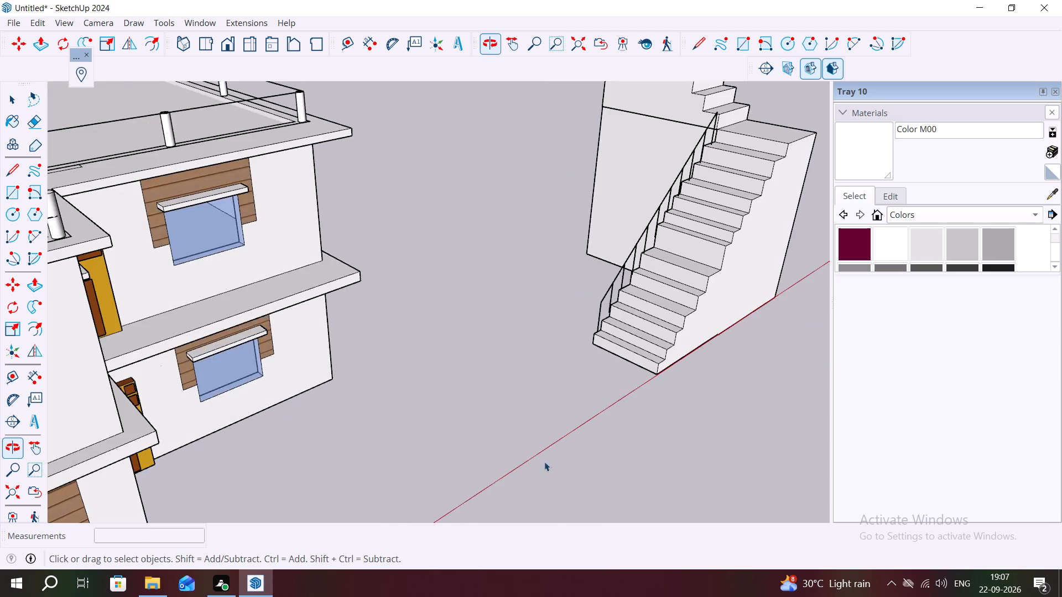
scroll(640, 343, up, 6)
middle_drag(636, 289, 569, 210)
scroll(574, 201, down, 6)
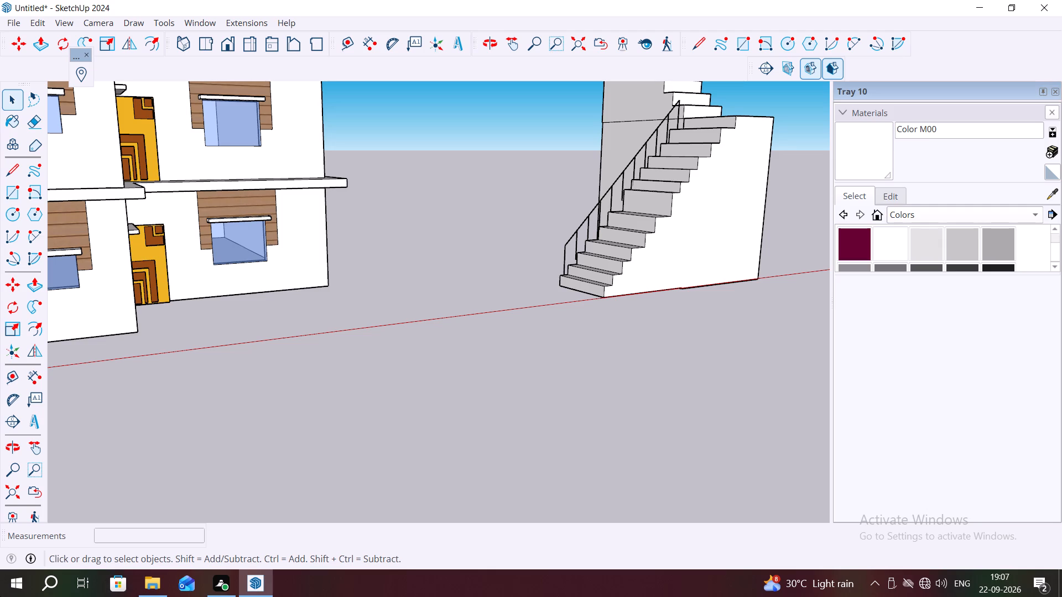
scroll(795, 153, down, 10)
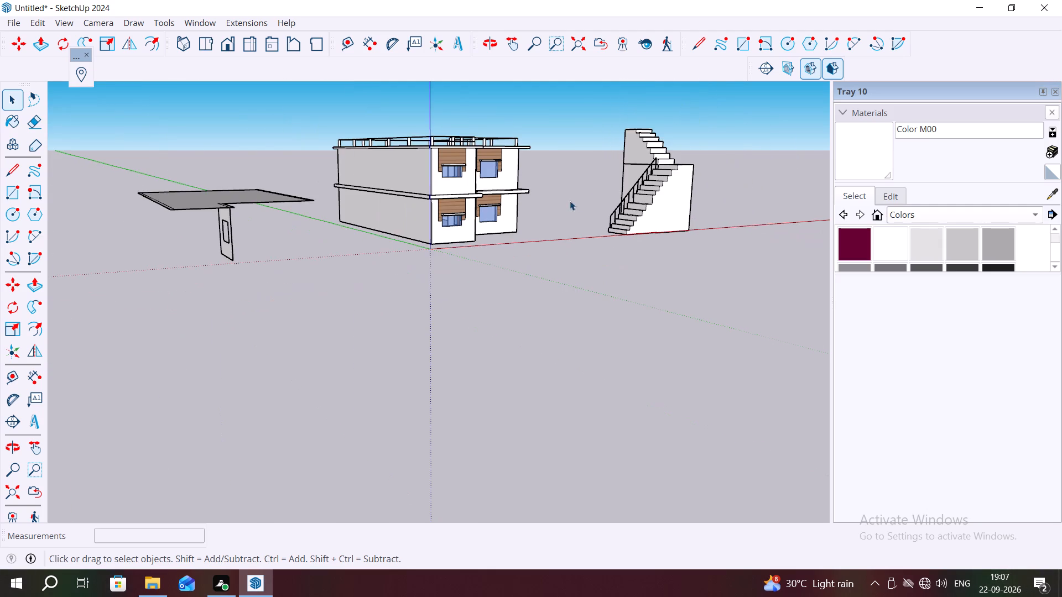
scroll(570, 201, down, 1)
middle_drag(682, 200, 335, 227)
scroll(456, 229, down, 5)
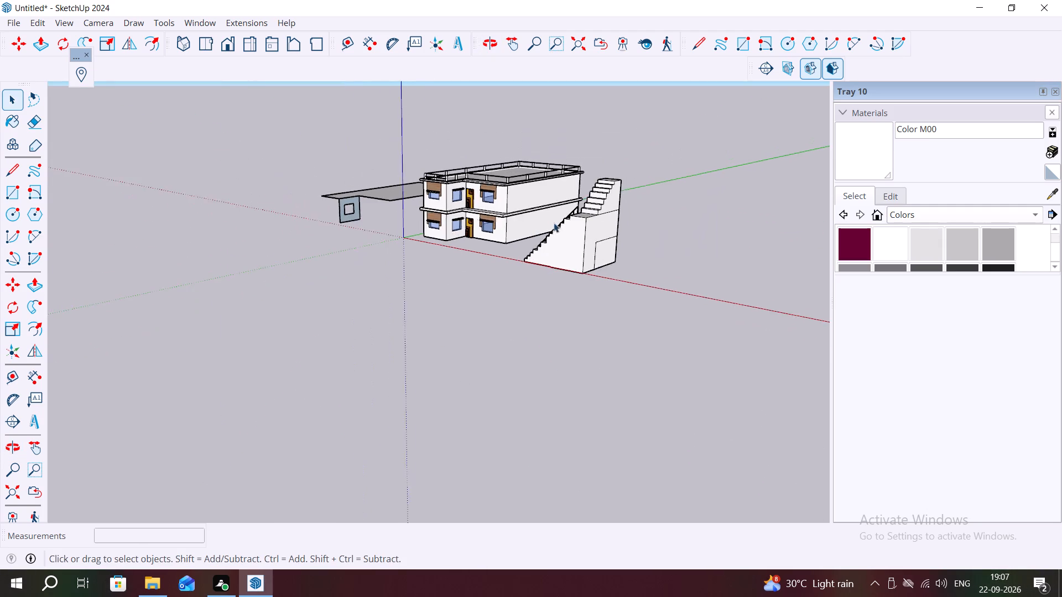
scroll(554, 223, down, 2)
middle_drag(587, 261, 759, 281)
scroll(636, 235, up, 9)
middle_drag(638, 285, 1061, 412)
scroll(449, 287, down, 8)
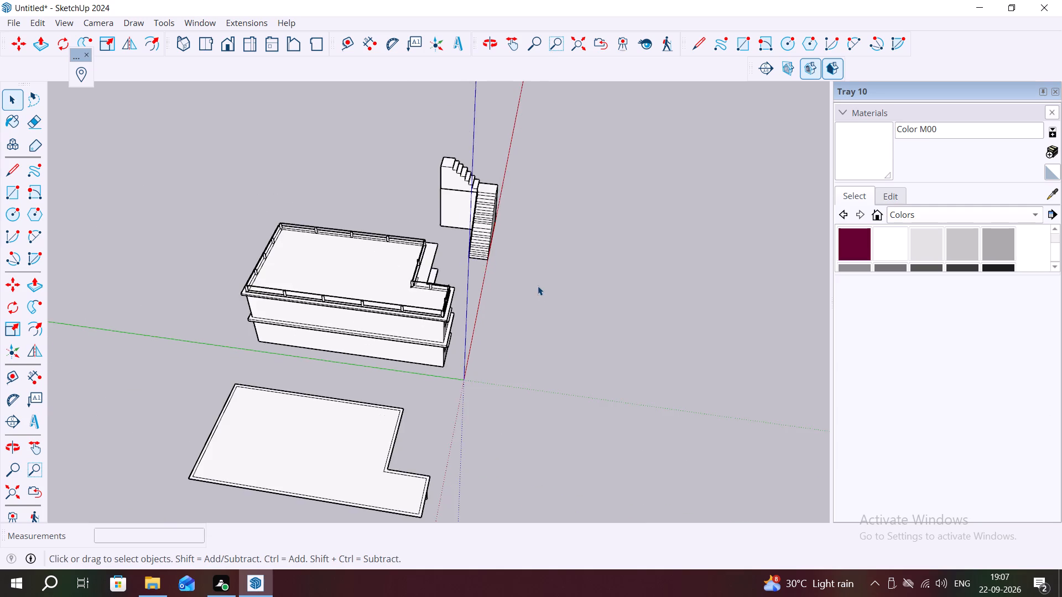
middle_drag(448, 274, 179, 211)
scroll(179, 211, down, 1)
scroll(495, 258, up, 9)
Delete the whole staircase beside the house, including both flights, the landing, the base and the railing lines.
middle_drag(575, 311, 468, 232)
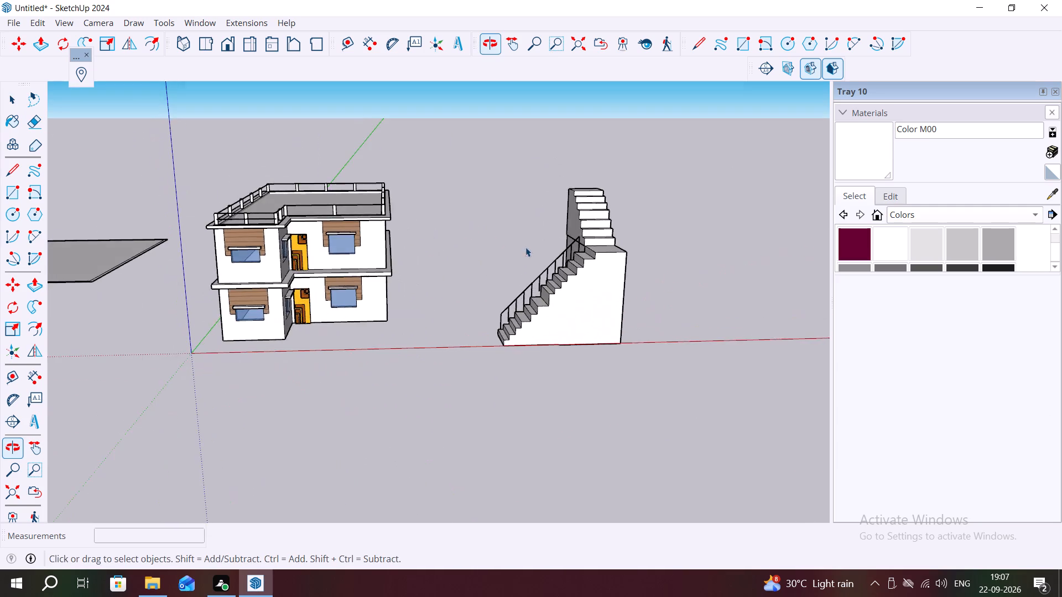
scroll(560, 265, up, 3)
drag(594, 226, 538, 330)
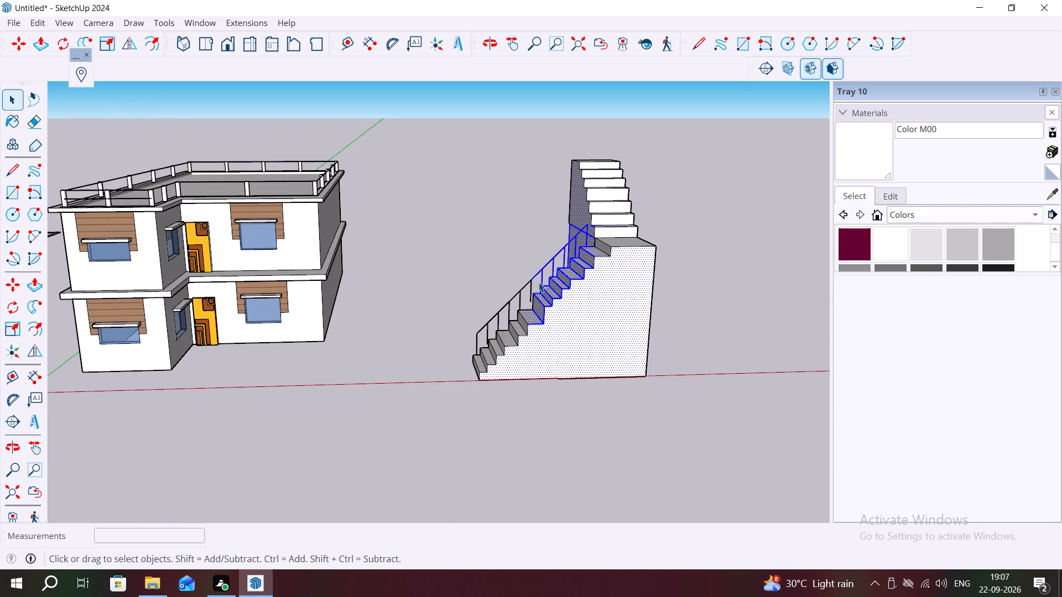
key(Delete)
drag(649, 207, 537, 357)
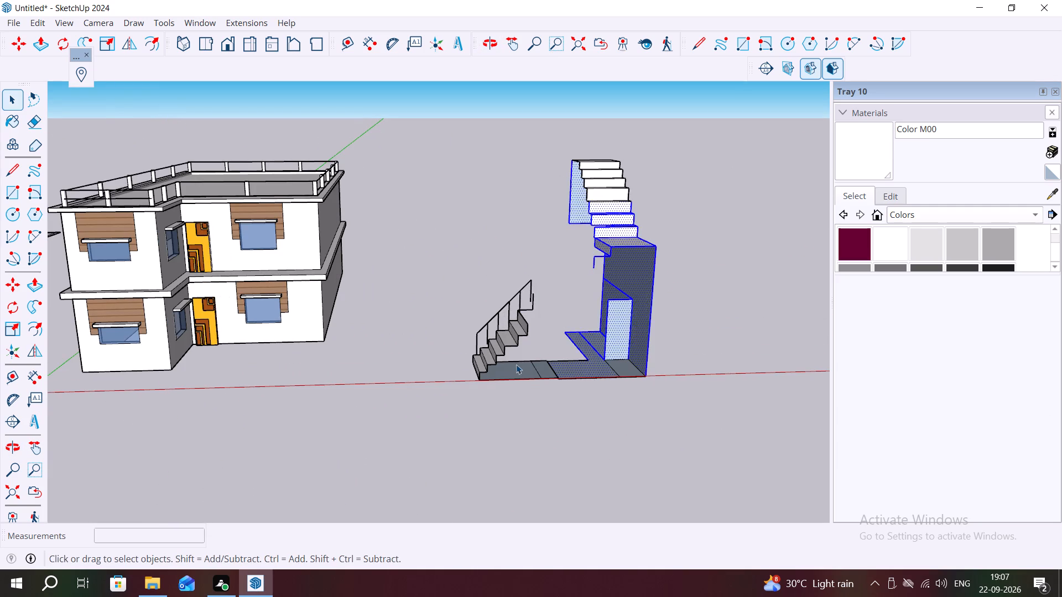
key(Delete)
drag(615, 231, 470, 429)
key(Delete)
drag(645, 135, 557, 259)
key(Delete)
drag(626, 349, 548, 488)
key(Delete)
drag(670, 361, 582, 452)
key(Delete)
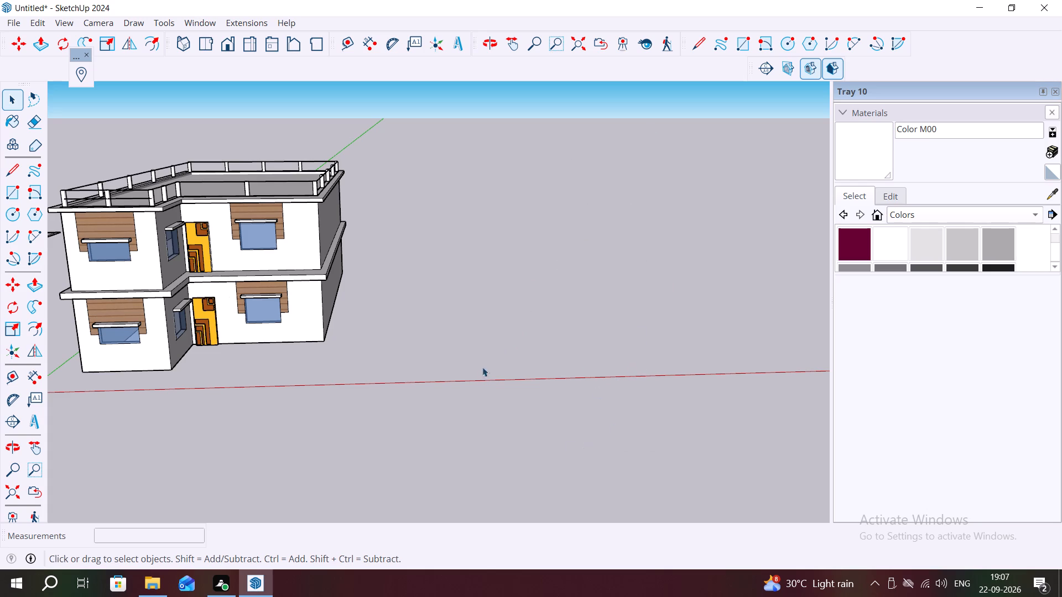
Examine the two-storey house from below, the side, the front and above.
scroll(422, 373, down, 8)
scroll(261, 344, up, 8)
middle_drag(279, 350, 240, 200)
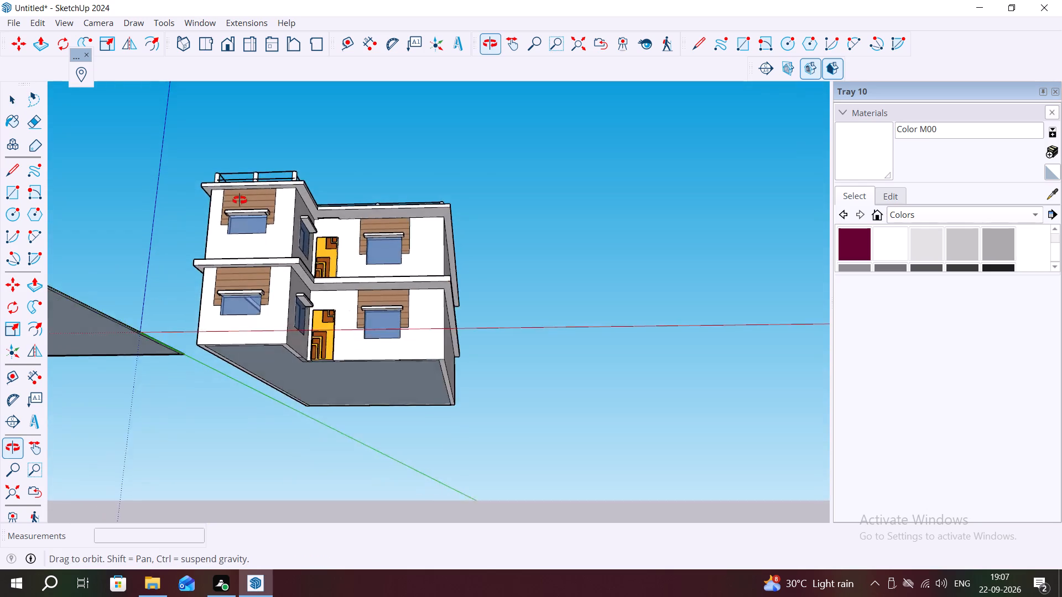
middle_drag(240, 200, 93, 360)
scroll(279, 262, down, 3)
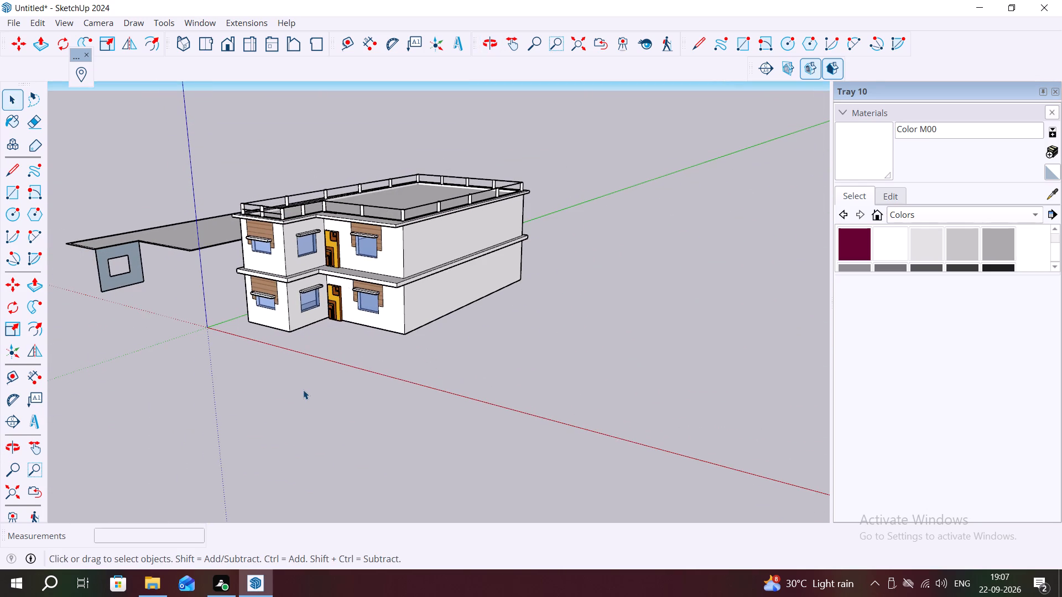
scroll(553, 214, down, 8)
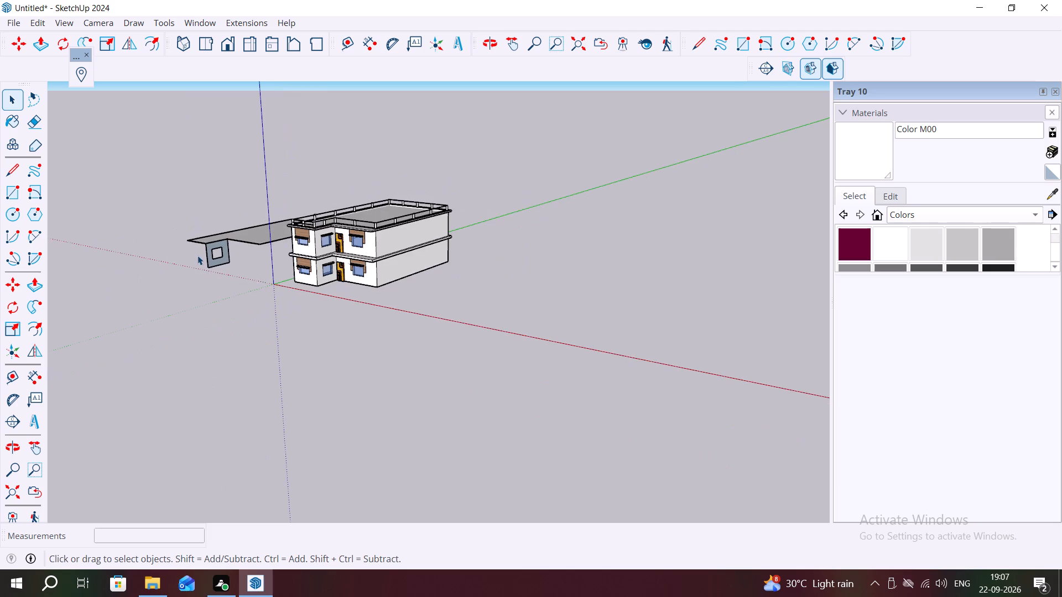
middle_drag(376, 346, 605, 390)
scroll(397, 320, up, 8)
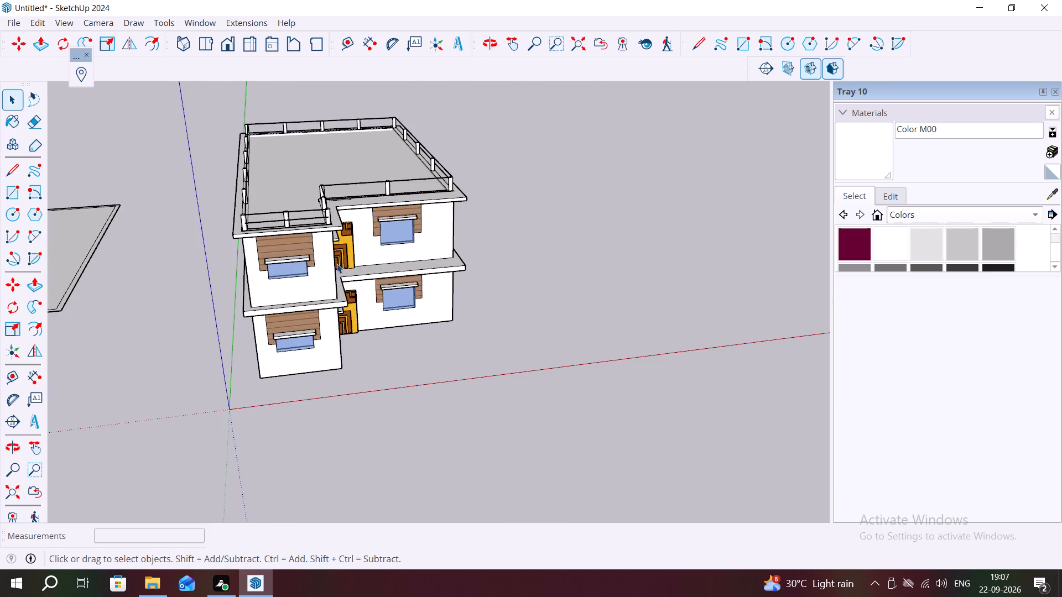
Draw a long rectangle about 72' by 6' 7" on the ground beside the house, alongside the red axis.
middle_drag(315, 219, 174, 136)
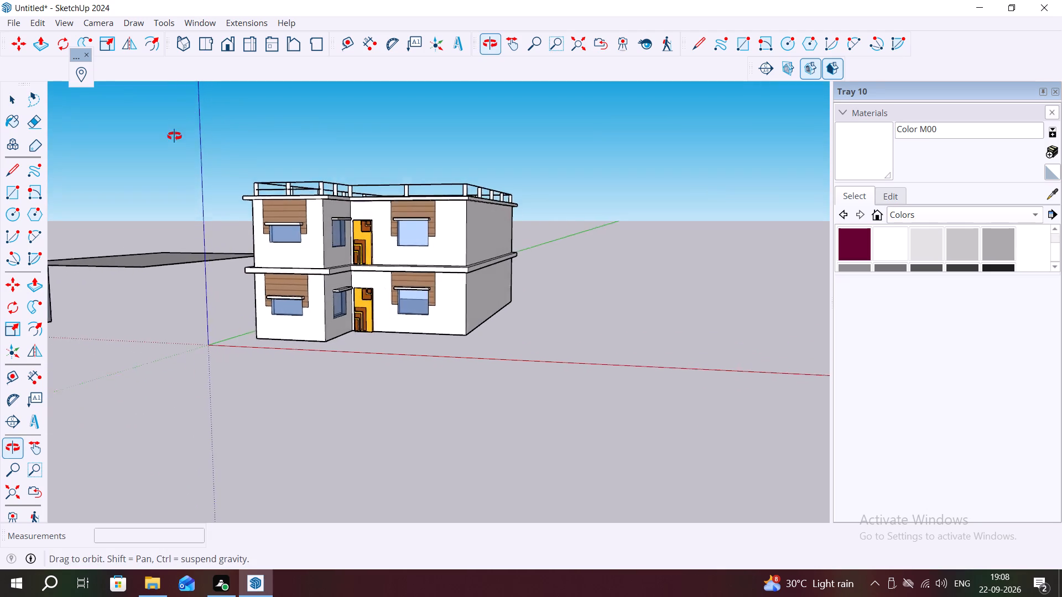
middle_drag(174, 136, 169, 243)
scroll(207, 248, up, 1)
scroll(279, 234, down, 14)
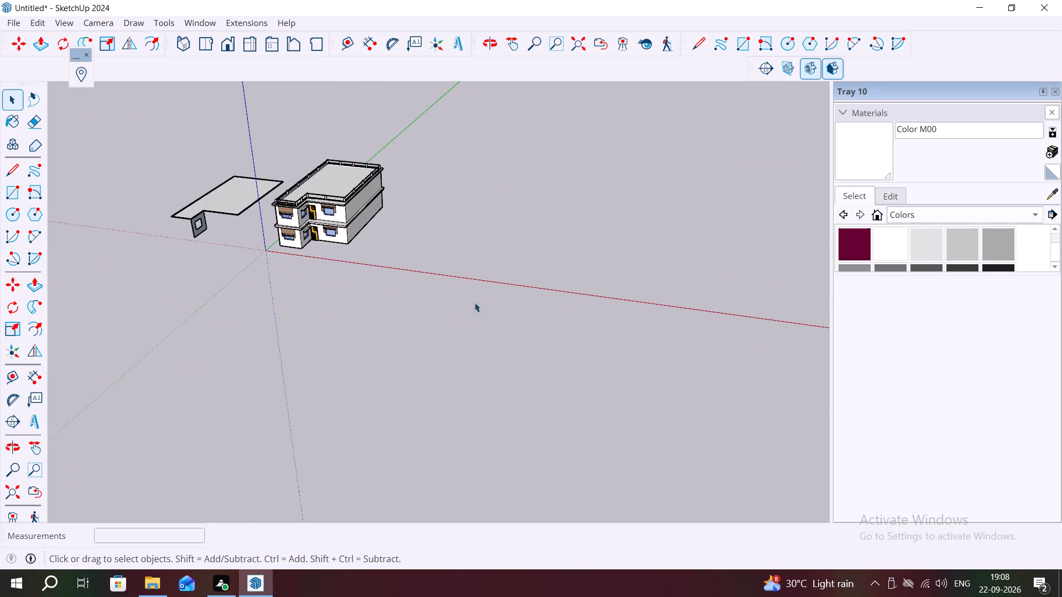
middle_drag(486, 297, 586, 166)
scroll(544, 187, up, 8)
middle_drag(542, 199, 550, 297)
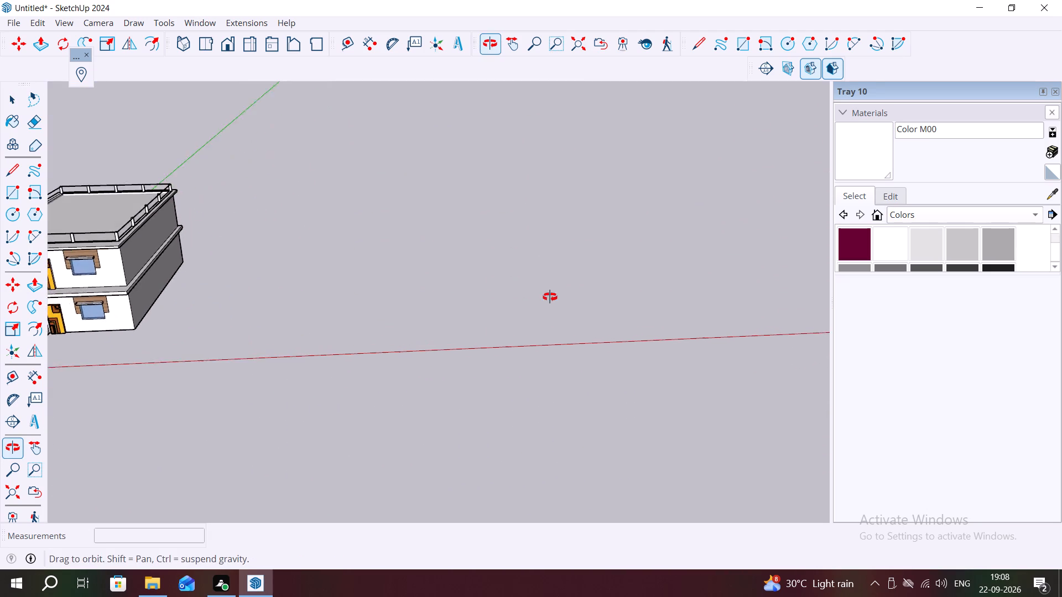
middle_drag(550, 297, 550, 301)
scroll(457, 297, up, 4)
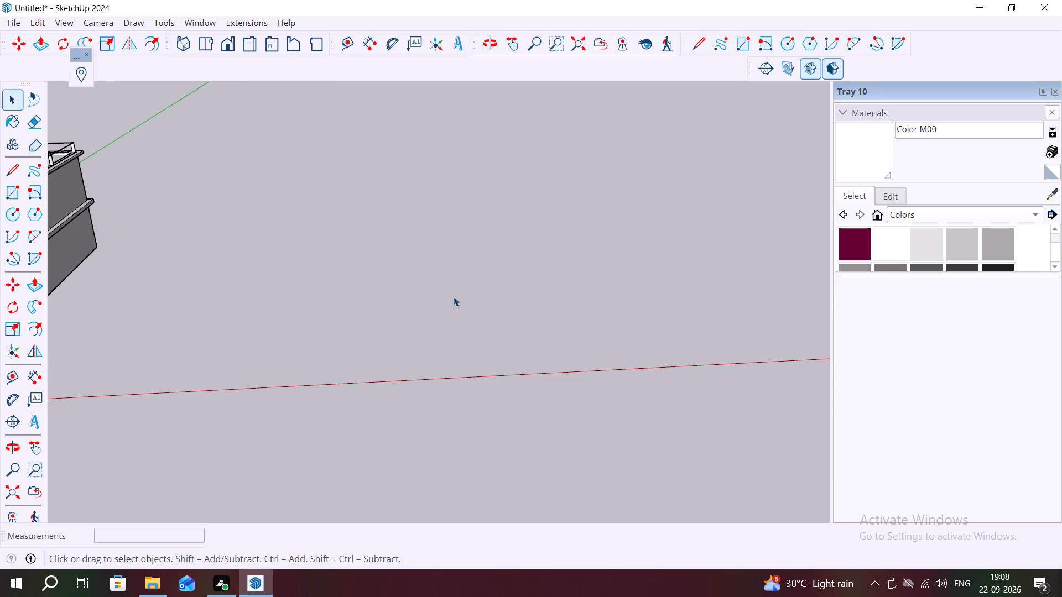
key(r)
click(373, 383)
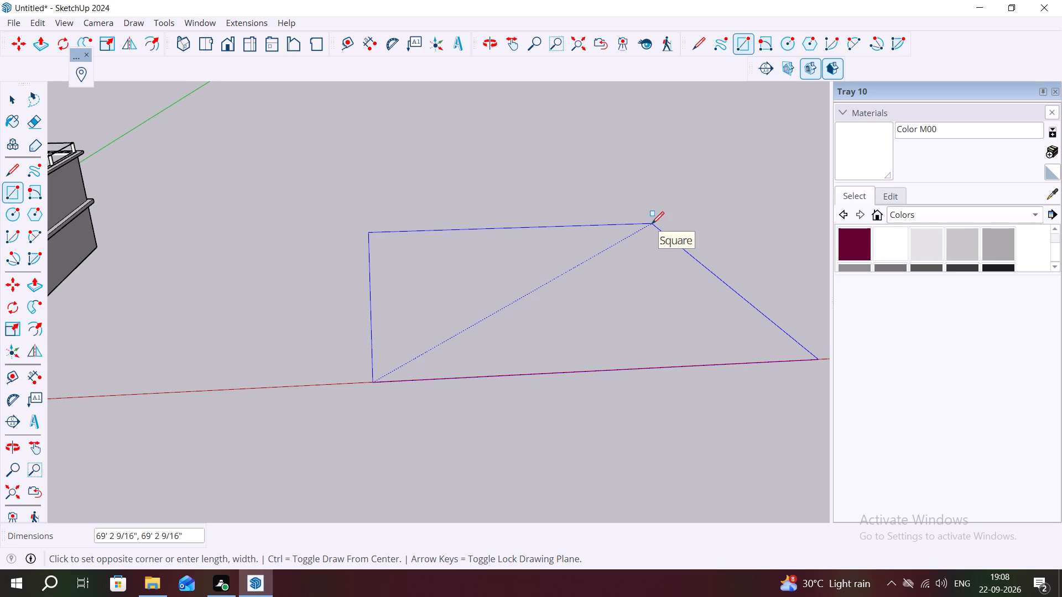
key(Escape)
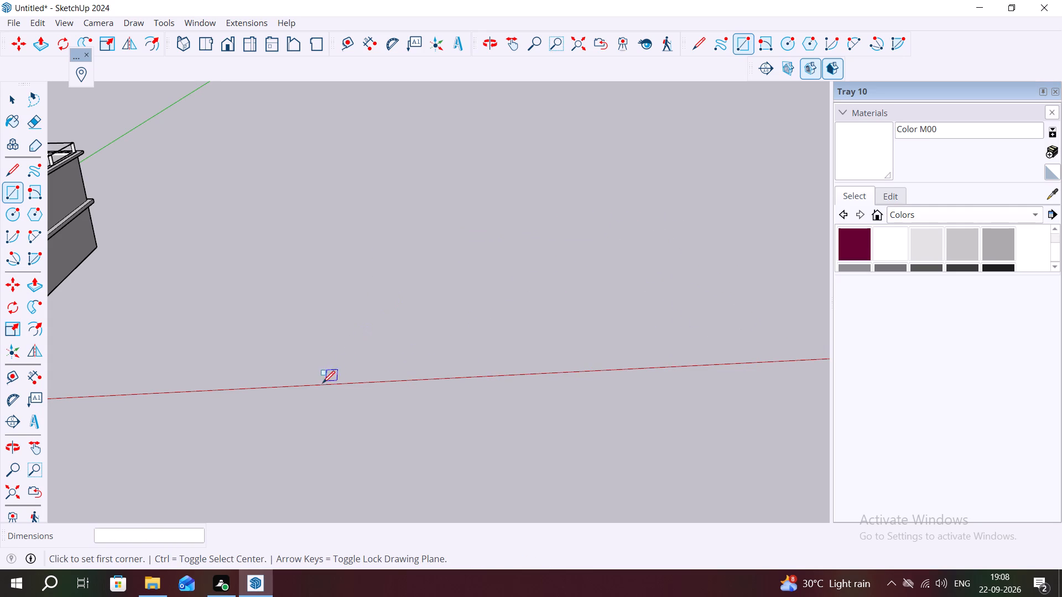
click(311, 375)
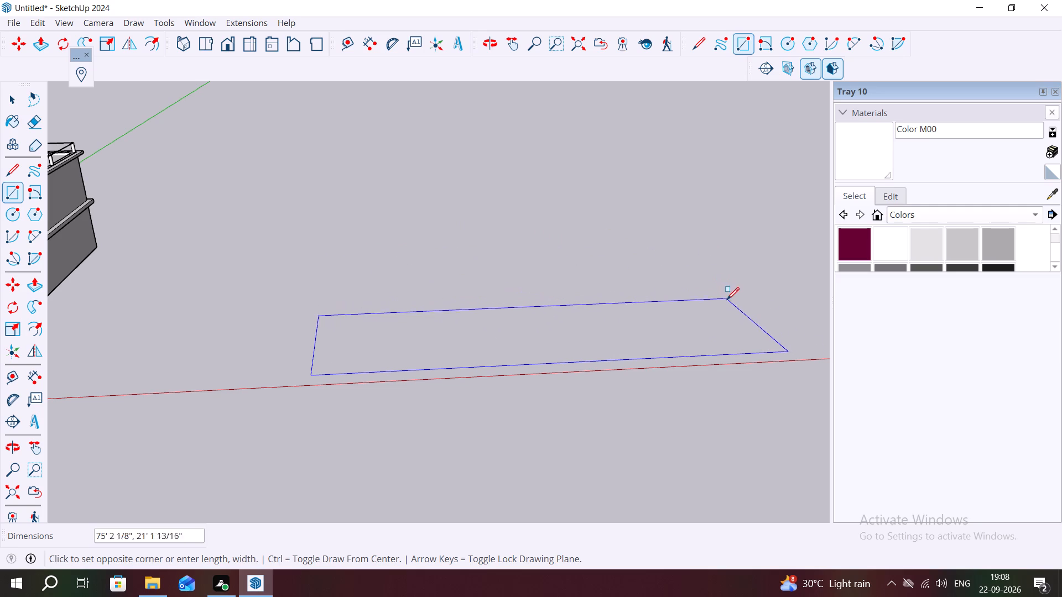
click(749, 334)
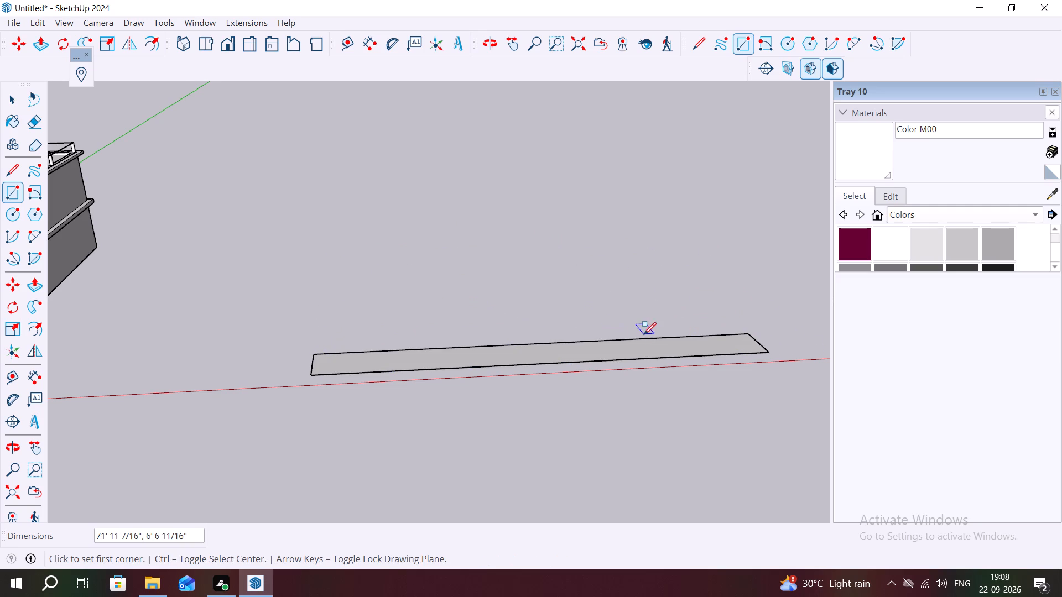
Push/Pull the long rectangle upward by about 3' 2" into a solid block.
key(p)
click(584, 344)
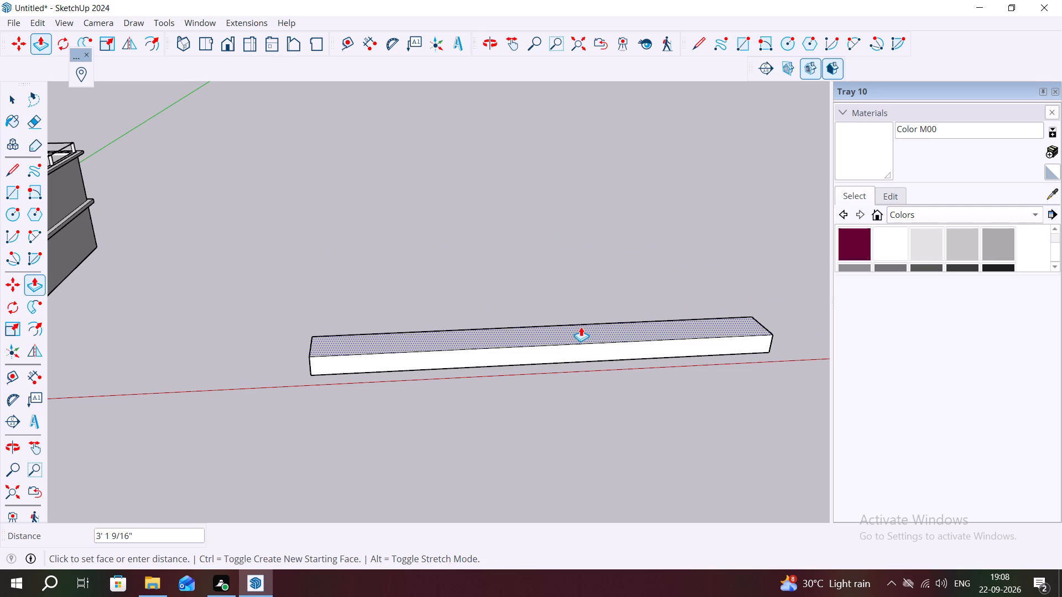
click(581, 327)
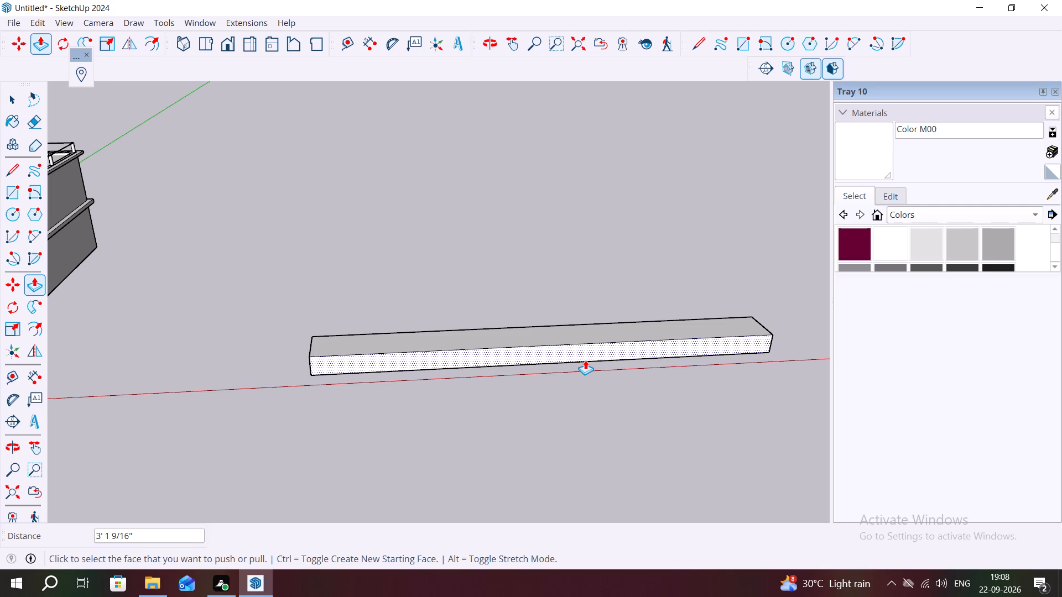
Select the entire long block and make it a group.
key(space)
triple_click(479, 336)
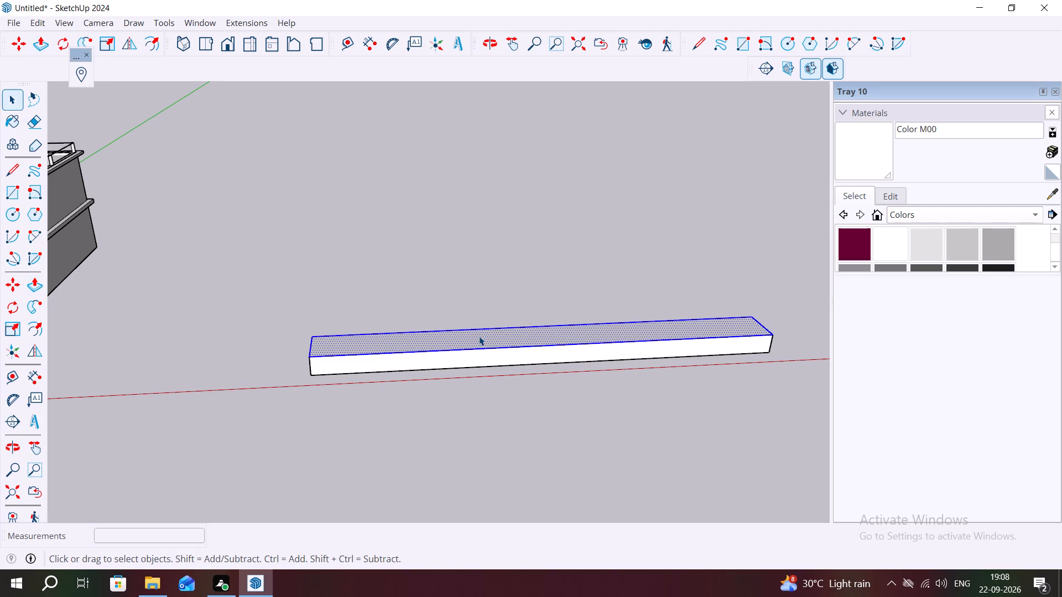
right_click(479, 336)
click(541, 463)
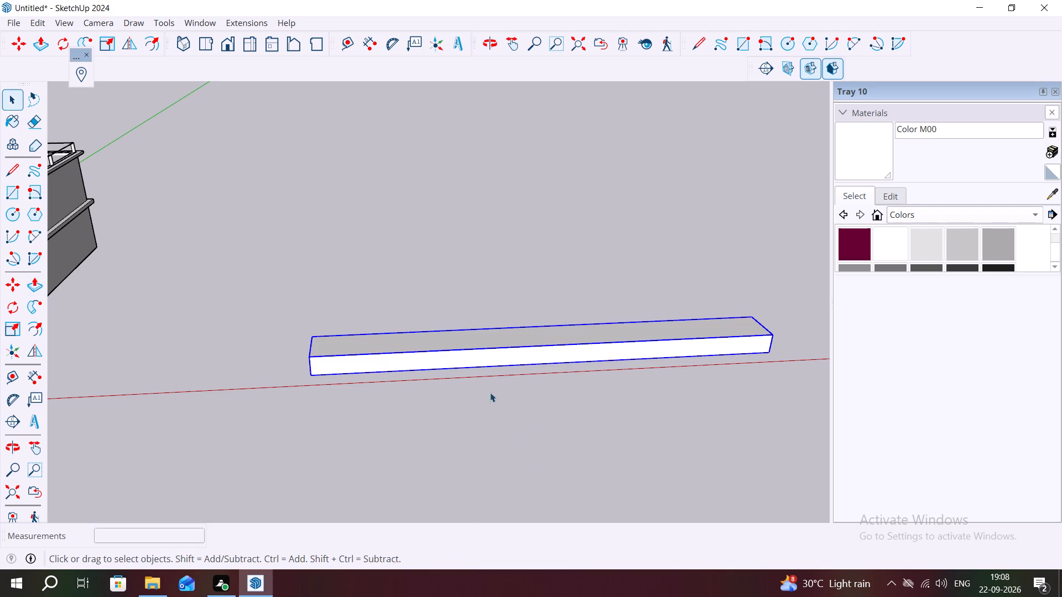
Create a Type A MajRail railing, 36" high, with three poles along the block's upper front edge, starting from its corner nearest the house.
click(169, 26)
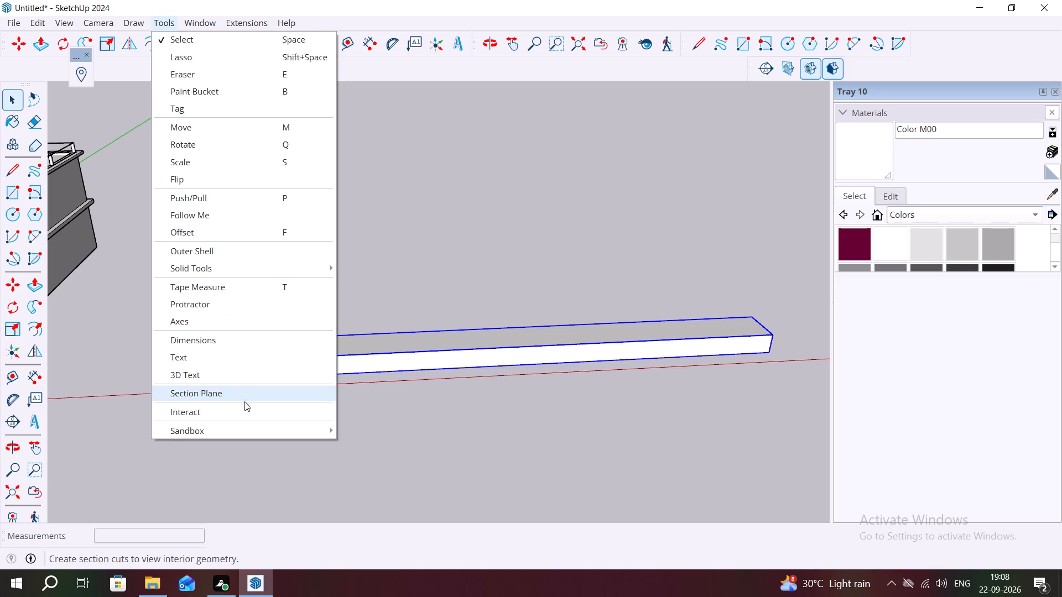
click(381, 256)
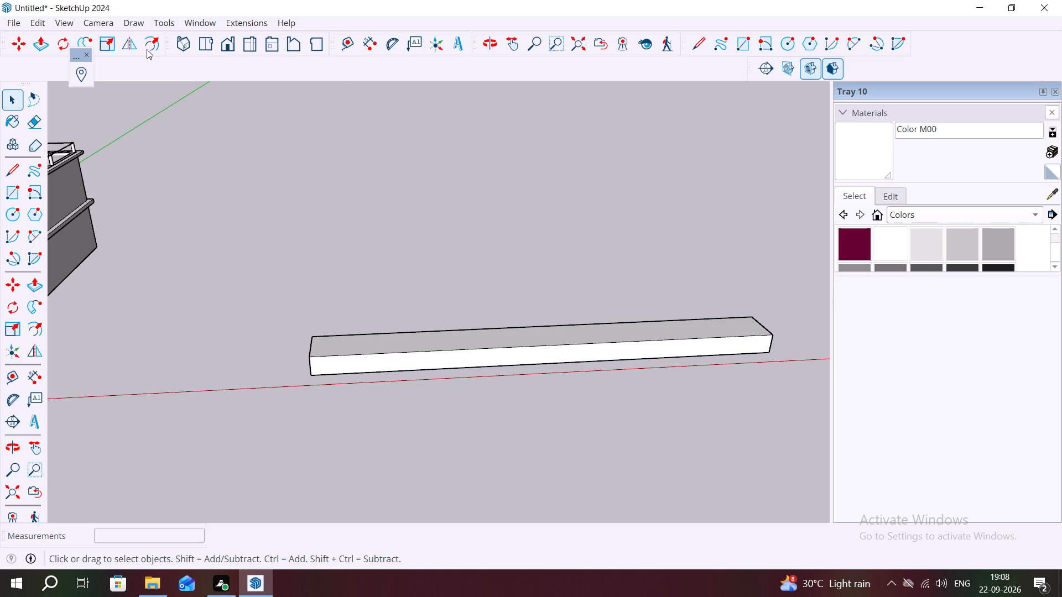
click(236, 23)
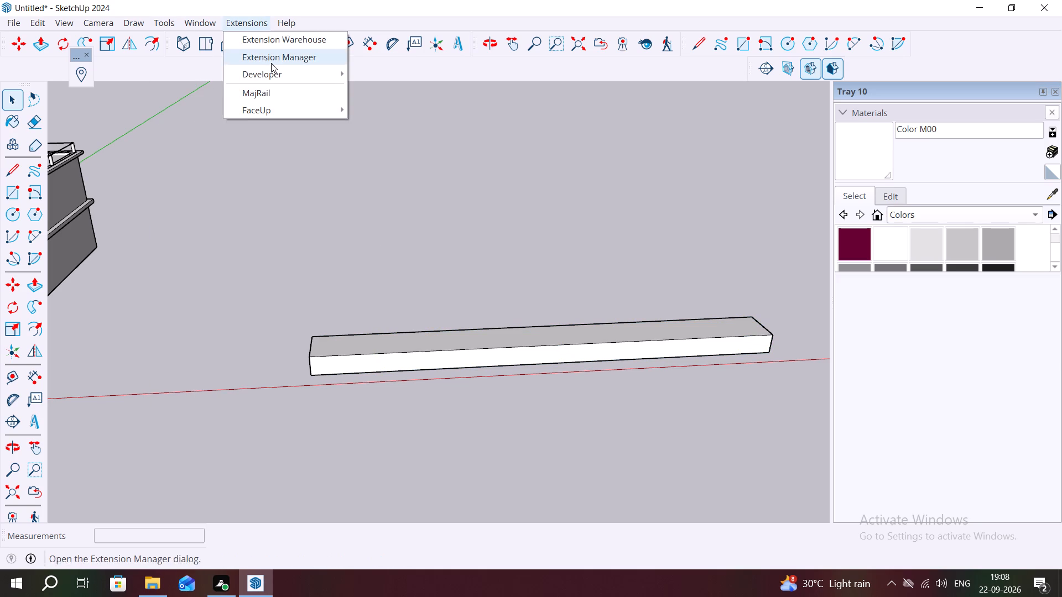
click(275, 91)
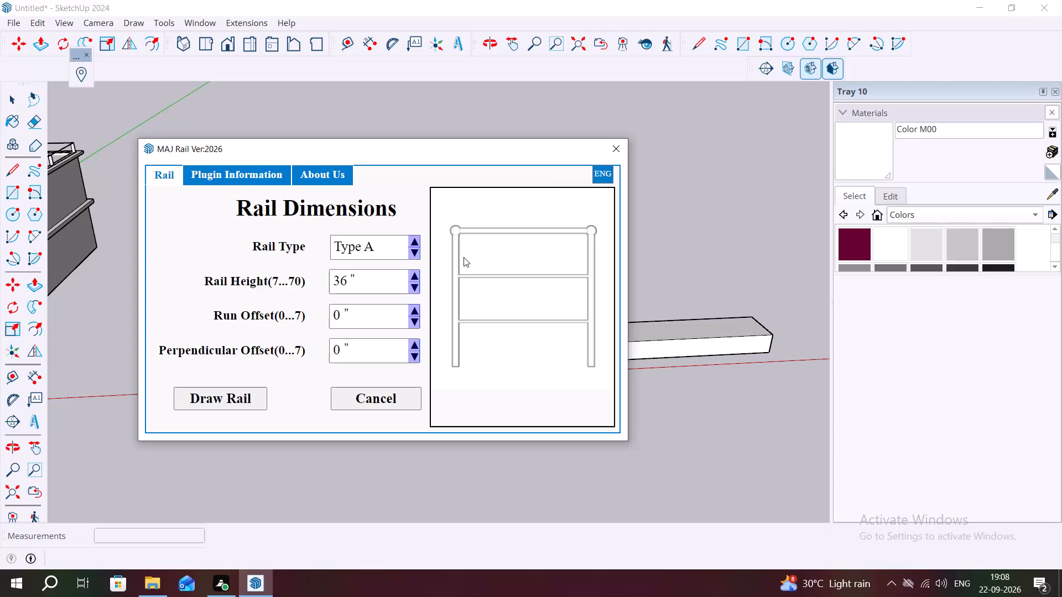
click(241, 395)
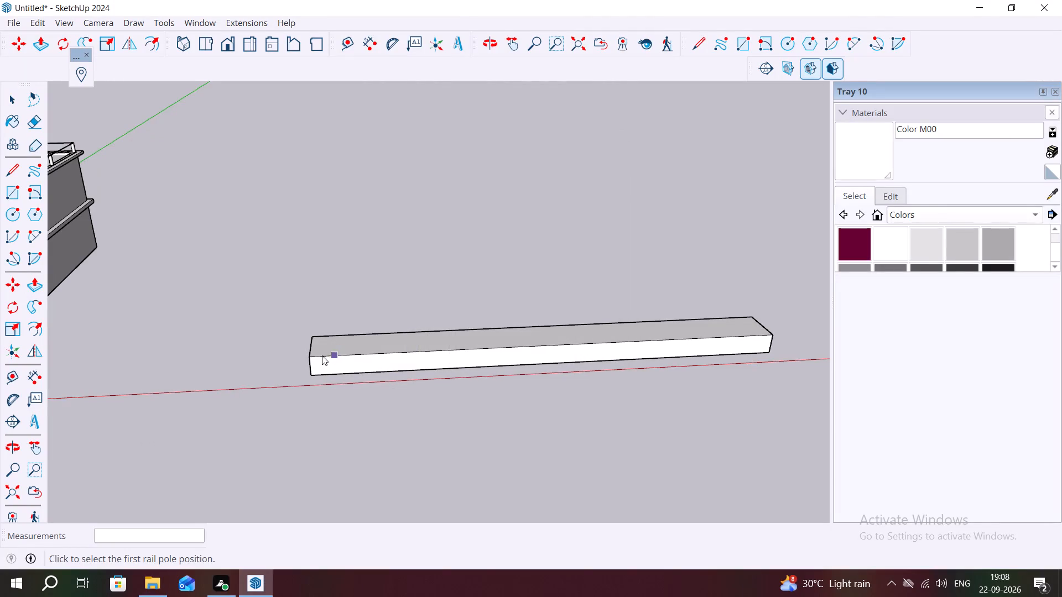
scroll(321, 355, up, 2)
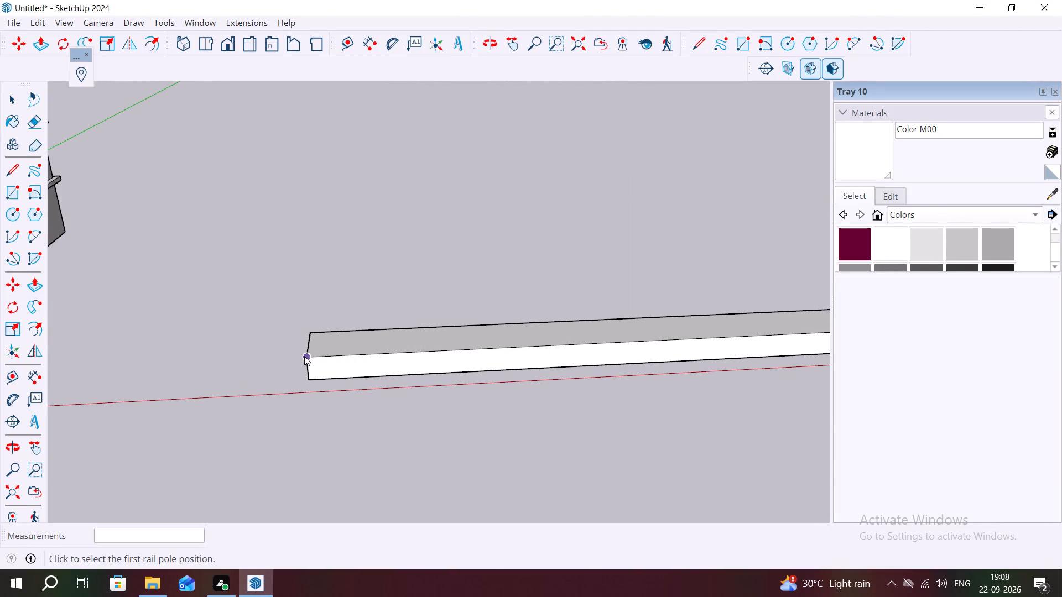
click(304, 356)
click(389, 356)
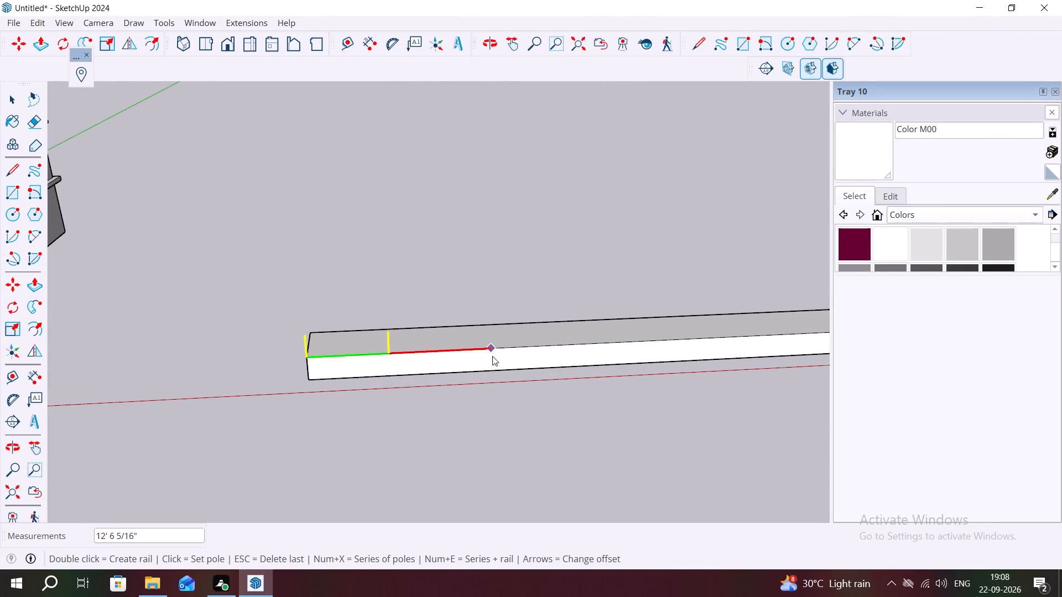
click(491, 354)
double_click(491, 354)
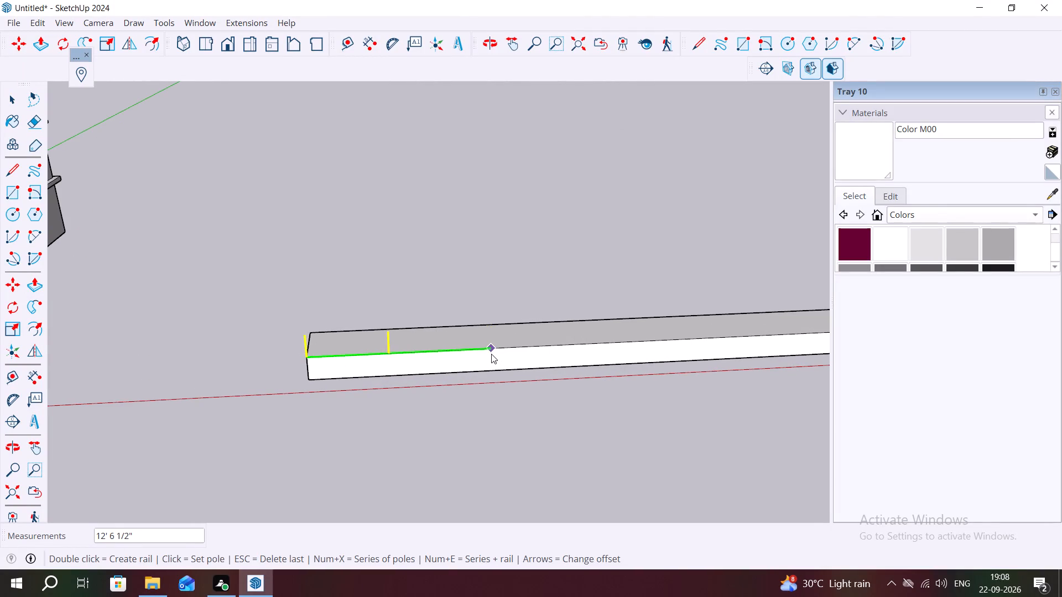
Examine the railing on the long block from several angles and in relation to the house.
middle_drag(500, 384, 241, 326)
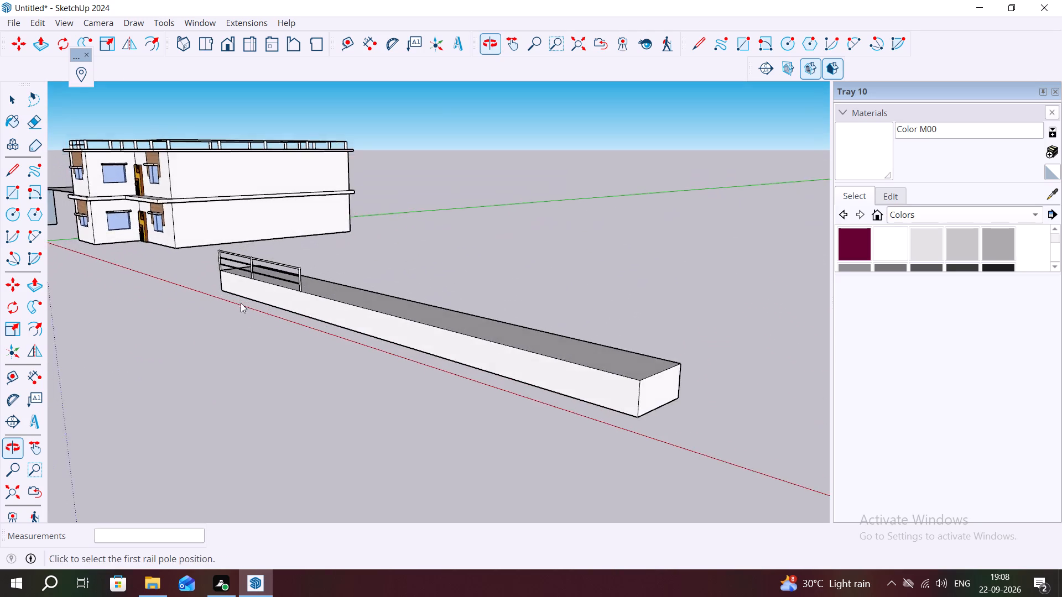
scroll(241, 301, down, 9)
middle_drag(244, 290, 318, 373)
scroll(327, 373, up, 8)
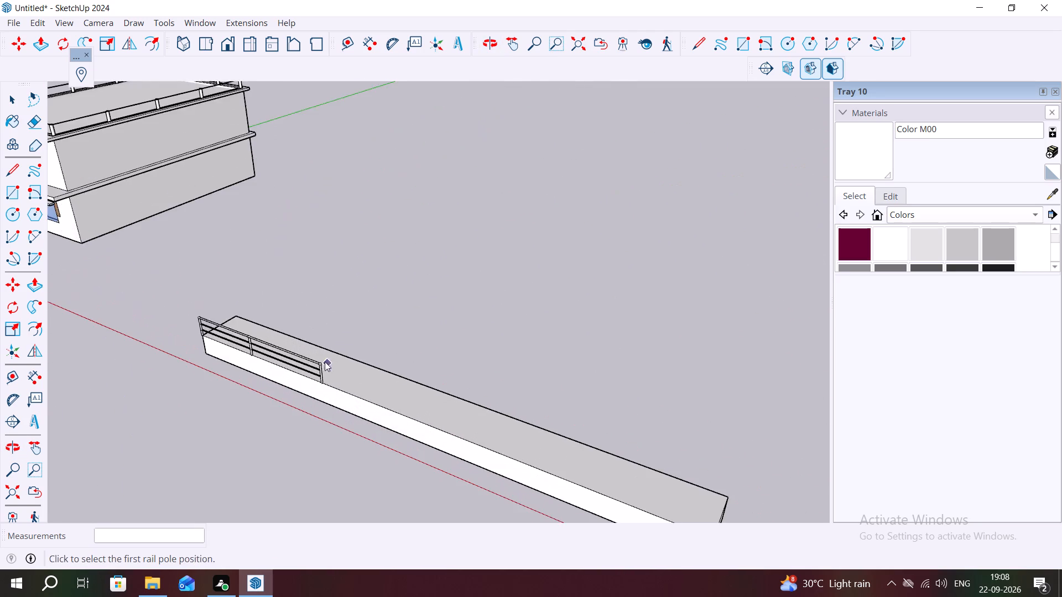
scroll(325, 362, up, 3)
middle_drag(434, 402, 499, 372)
scroll(499, 370, up, 1)
scroll(345, 299, down, 4)
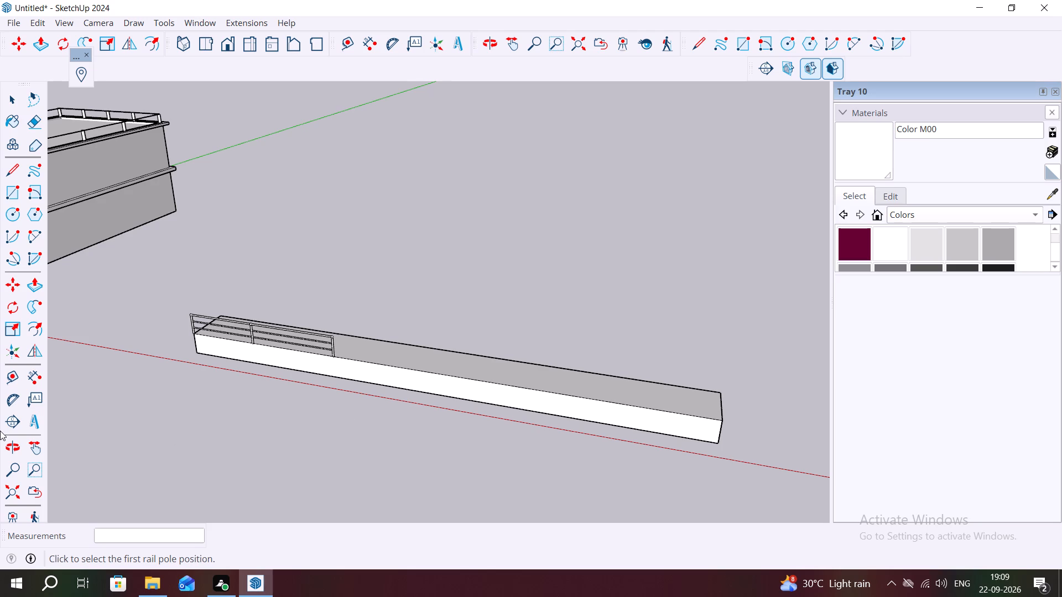
scroll(164, 119, down, 5)
middle_drag(342, 231, 523, 261)
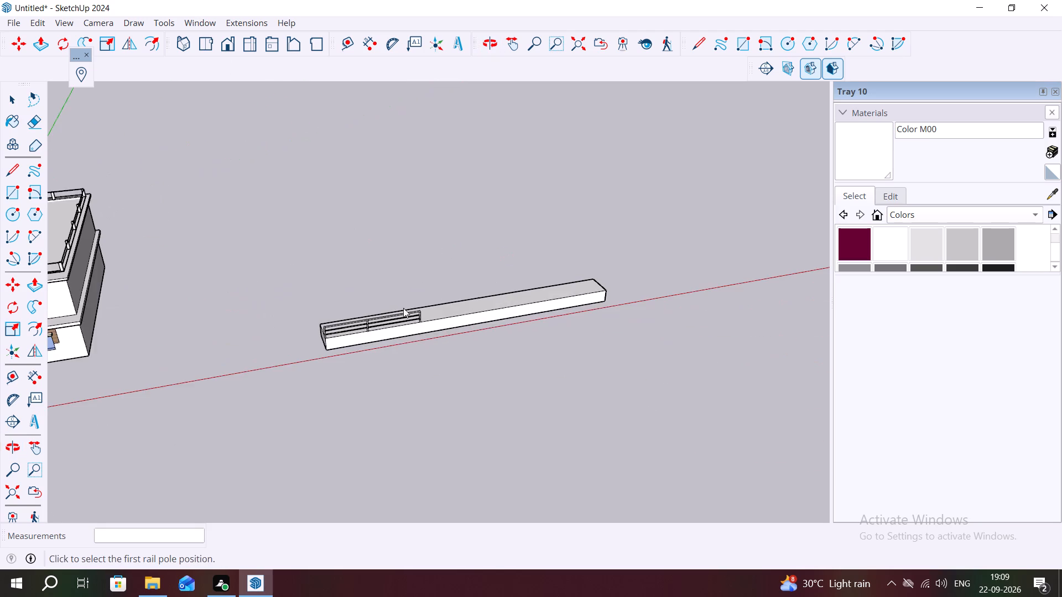
scroll(391, 311, up, 8)
middle_drag(446, 314, 329, 142)
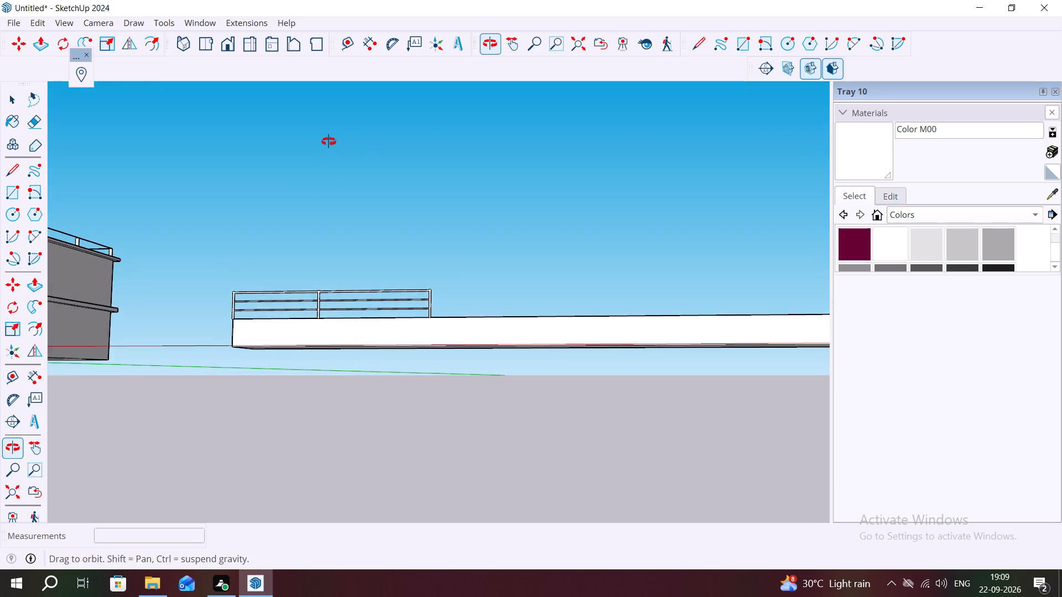
middle_drag(329, 142, 346, 323)
scroll(346, 323, up, 2)
scroll(283, 219, down, 3)
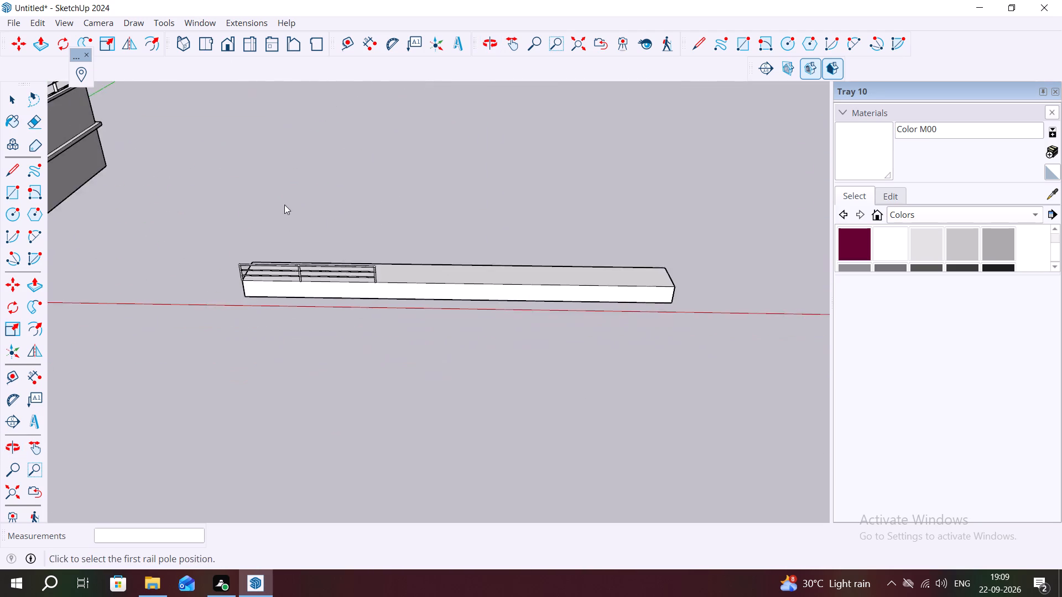
scroll(284, 205, down, 11)
middle_drag(414, 289, 417, 210)
scroll(161, 172, up, 7)
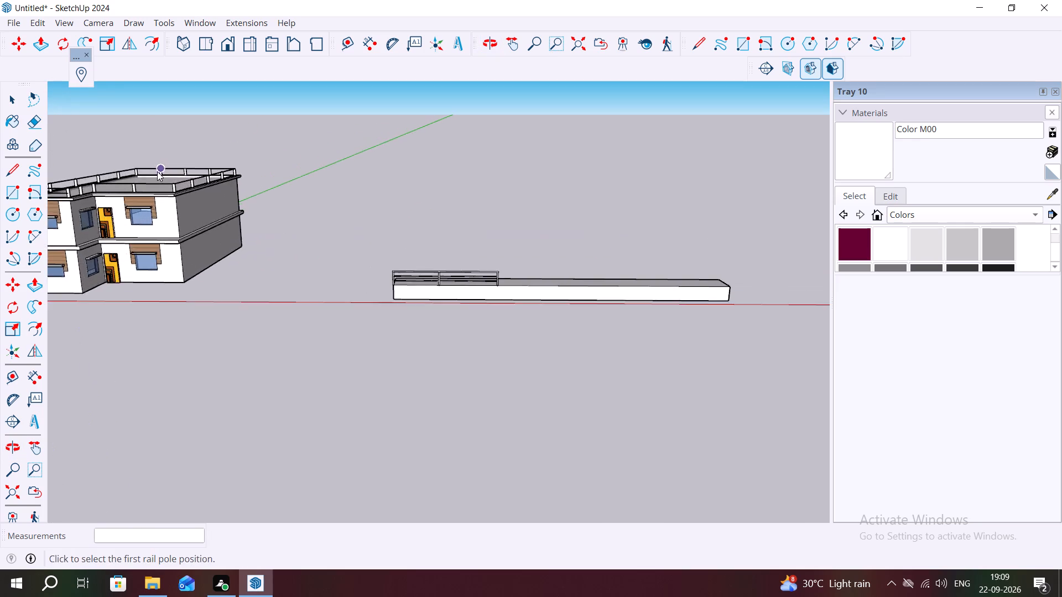
scroll(321, 195, down, 7)
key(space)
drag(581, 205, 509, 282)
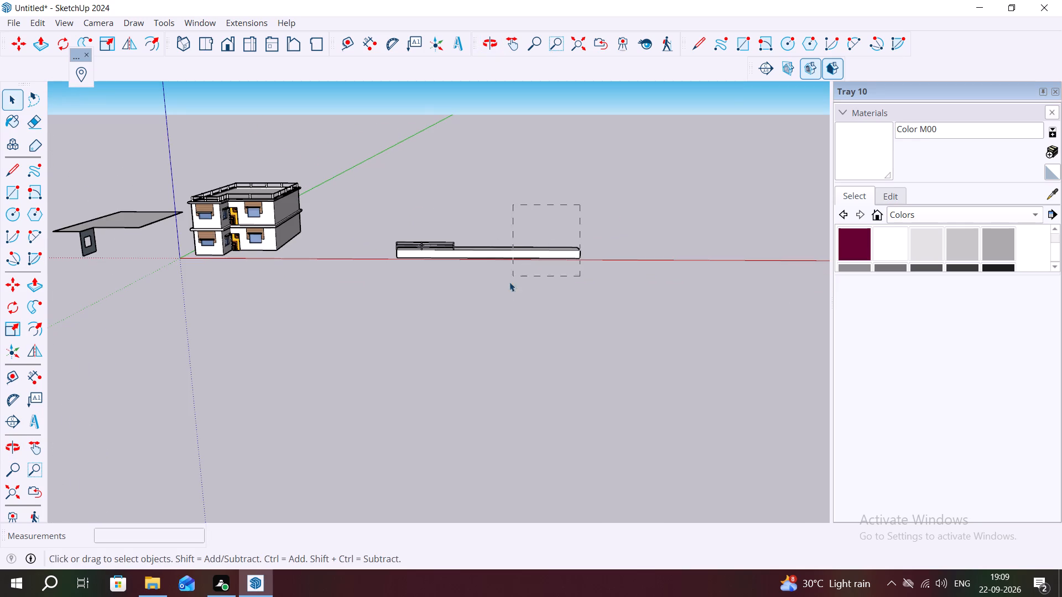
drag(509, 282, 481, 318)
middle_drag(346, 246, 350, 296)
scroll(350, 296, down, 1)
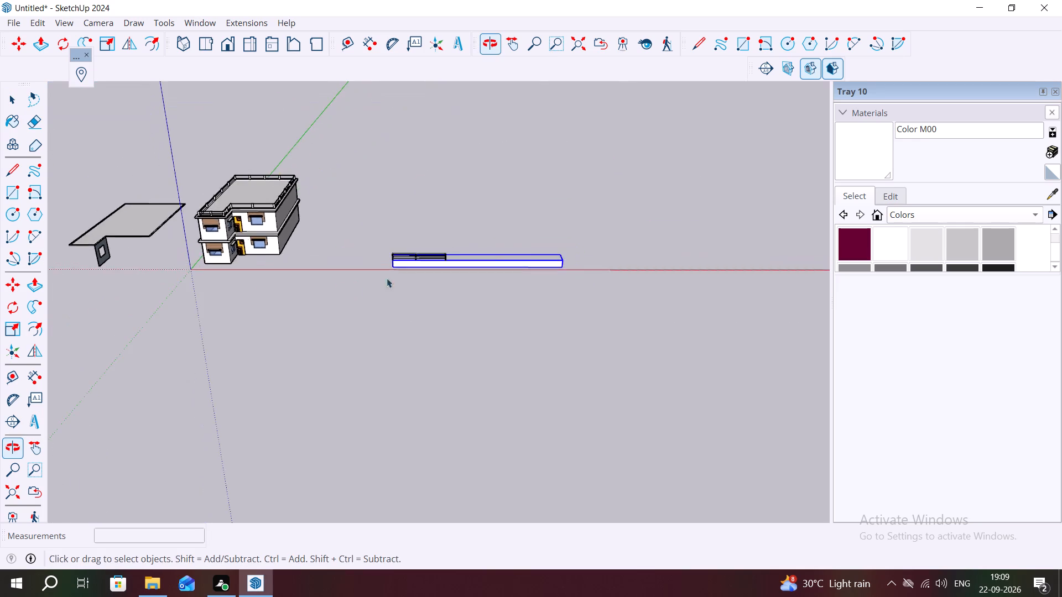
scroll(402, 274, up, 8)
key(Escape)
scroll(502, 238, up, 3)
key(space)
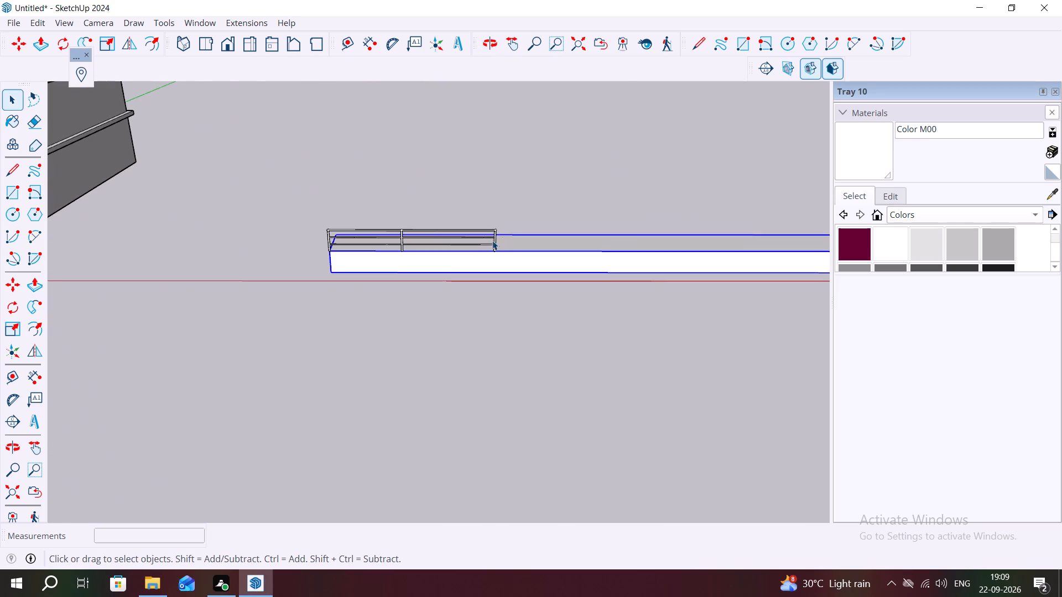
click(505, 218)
Examine the poles and horizontal bars of the railing up close, from the front and both ends of the block.
scroll(494, 233, up, 4)
middle_drag(396, 229, 389, 306)
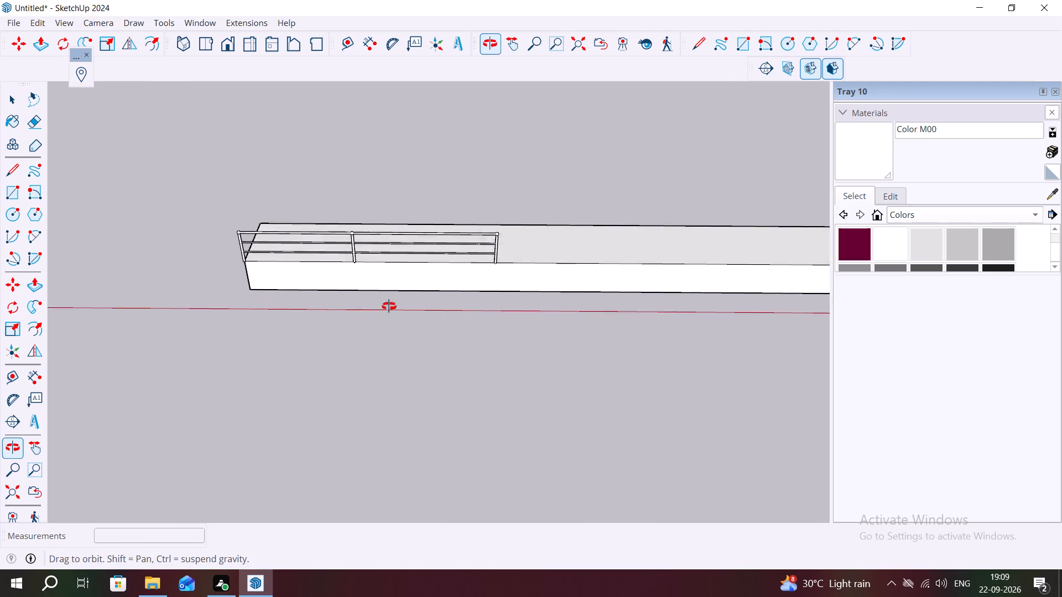
middle_drag(389, 306, 613, 211)
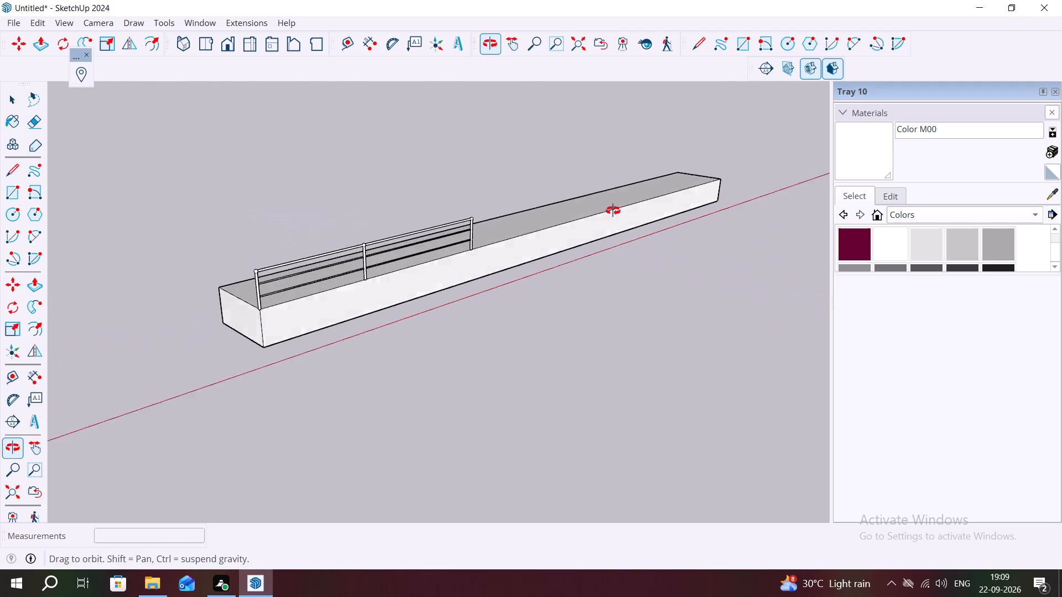
middle_drag(613, 211, 512, 243)
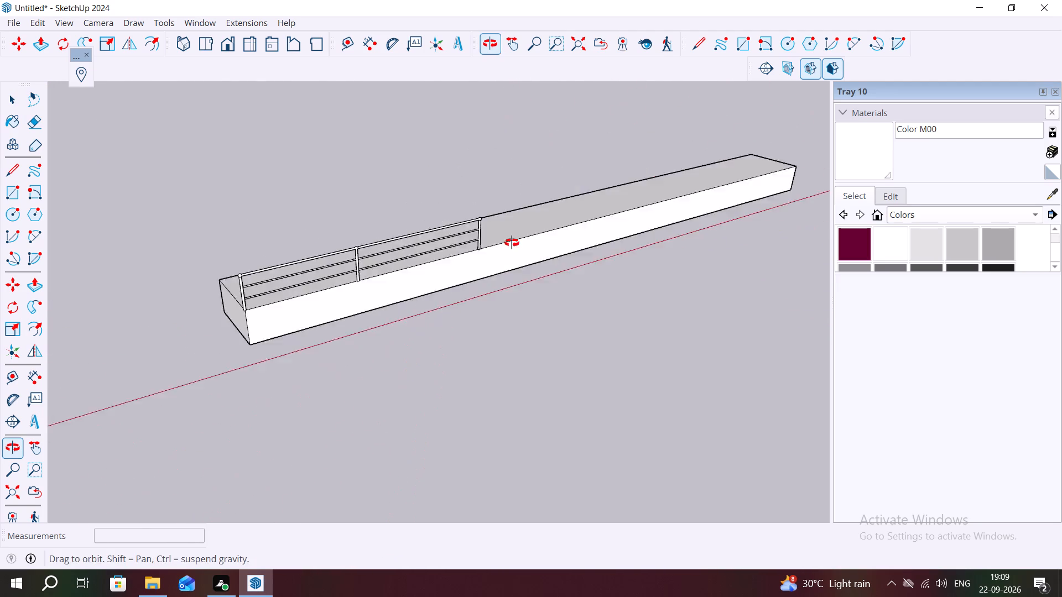
middle_drag(512, 243, 204, 245)
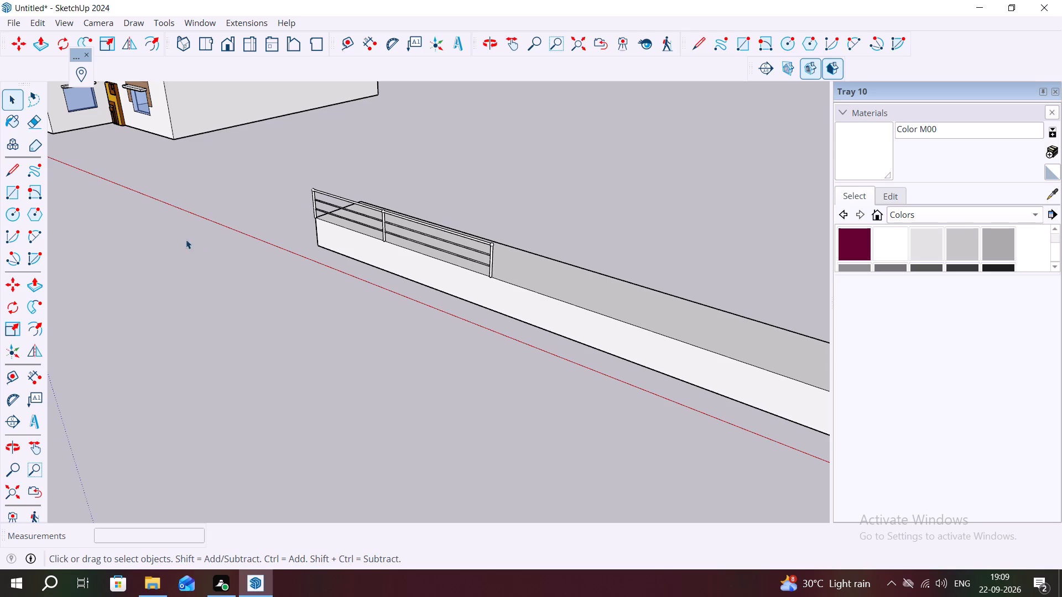
scroll(383, 209, down, 9)
middle_drag(361, 254, 424, 261)
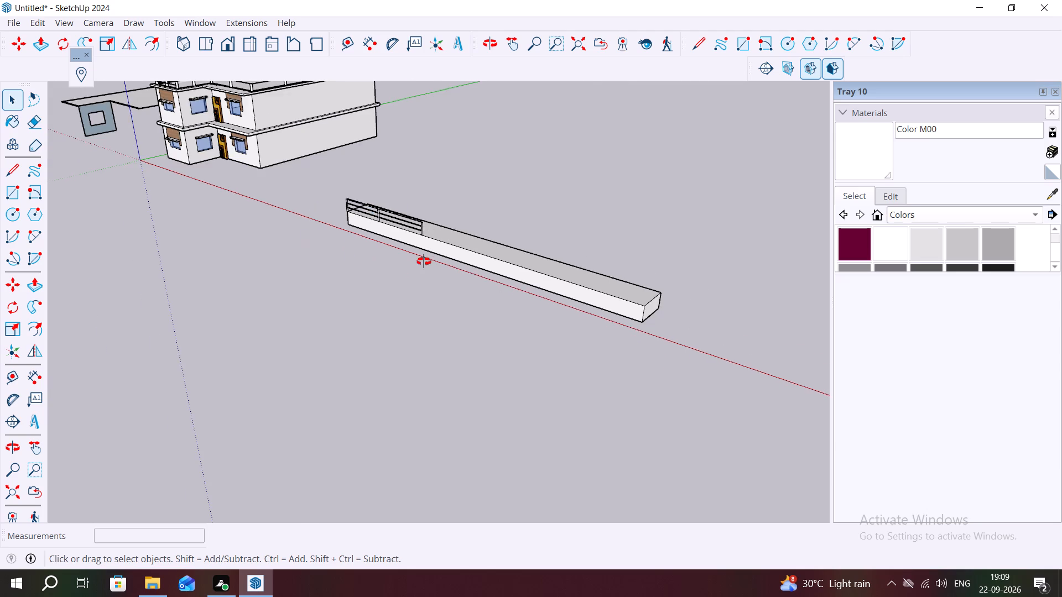
Start a Type B MajRail railing, 36" high with zero offsets, placing its first pole at the Type A railing's last pole.
middle_drag(424, 261, 524, 205)
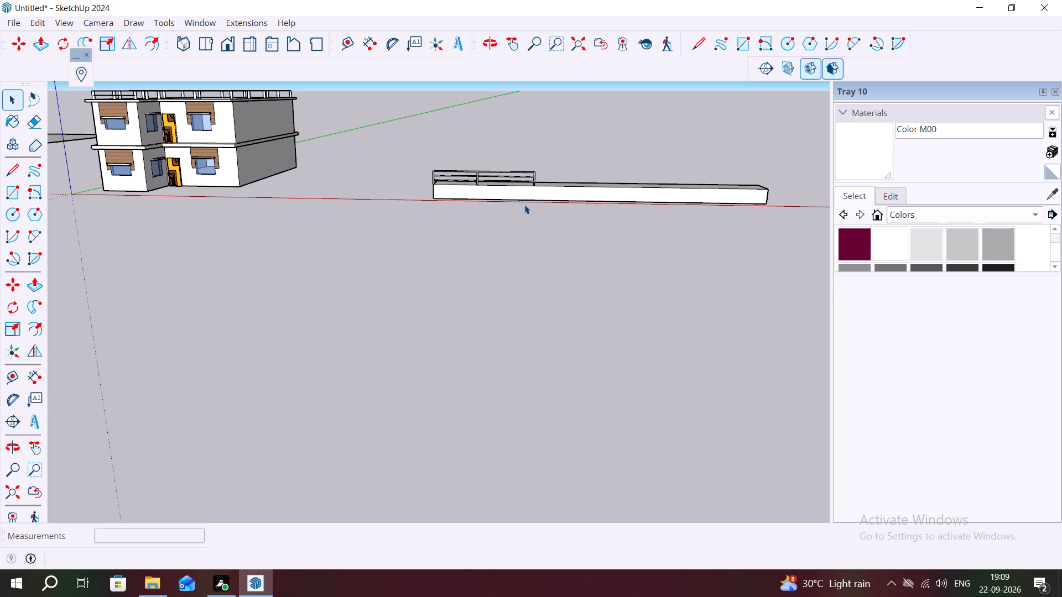
scroll(509, 172, up, 7)
middle_drag(440, 126, 440, 128)
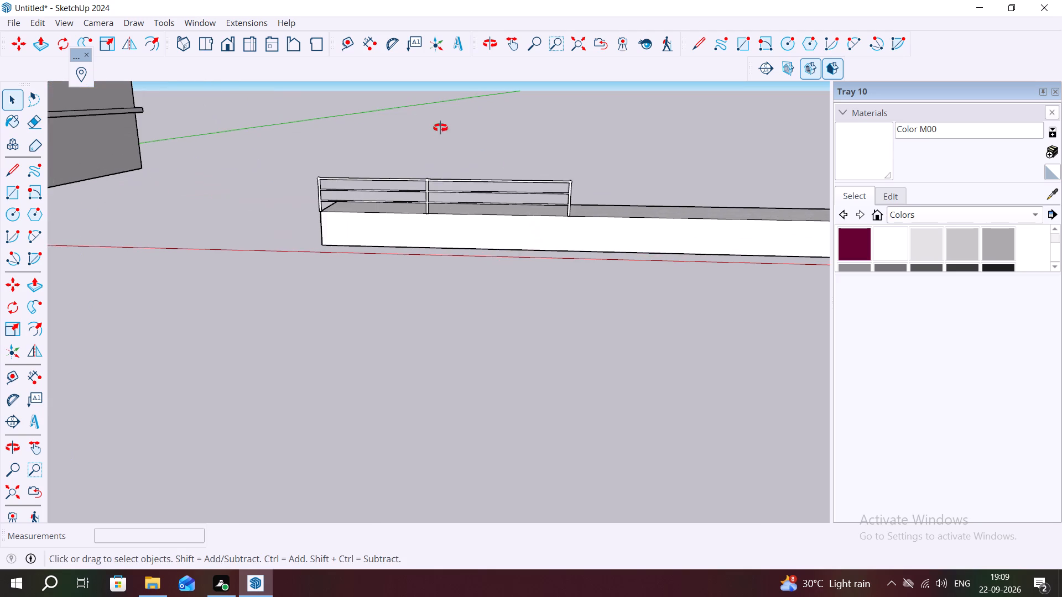
middle_drag(440, 128, 467, 216)
scroll(467, 216, up, 1)
scroll(462, 213, down, 8)
middle_drag(575, 258, 584, 236)
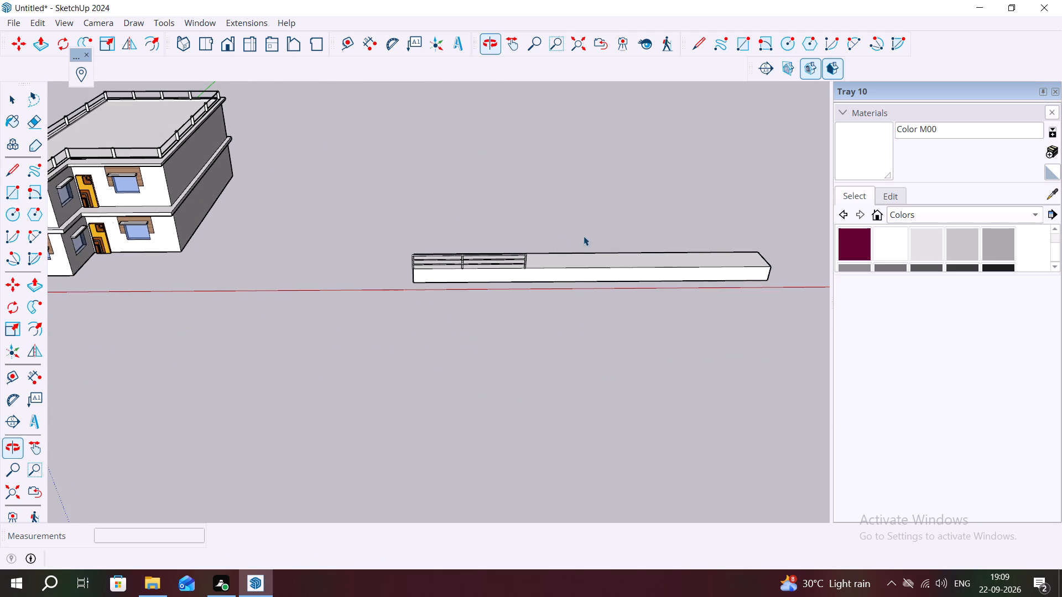
click(249, 25)
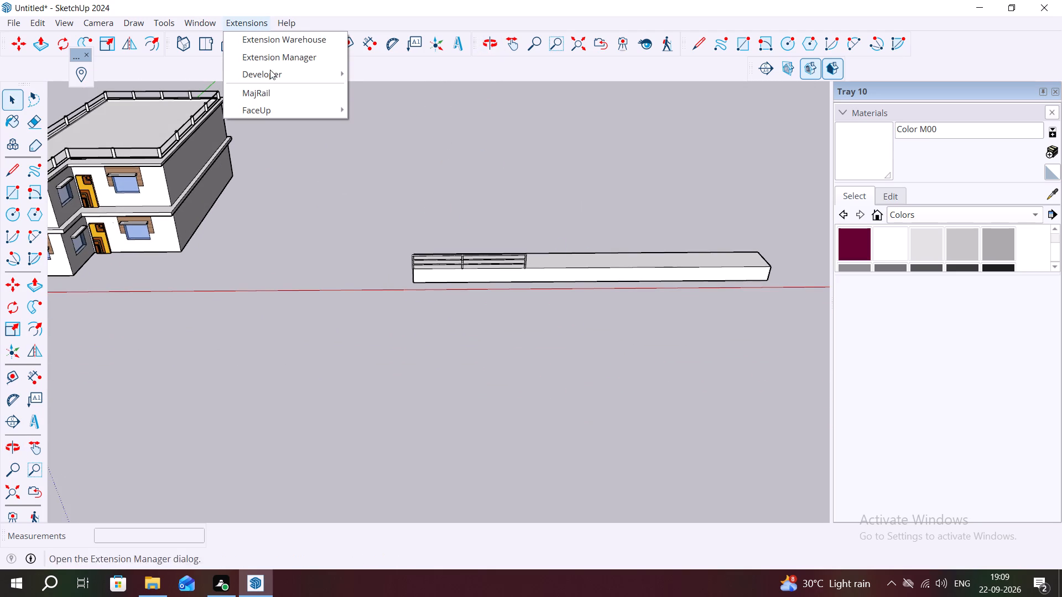
click(274, 87)
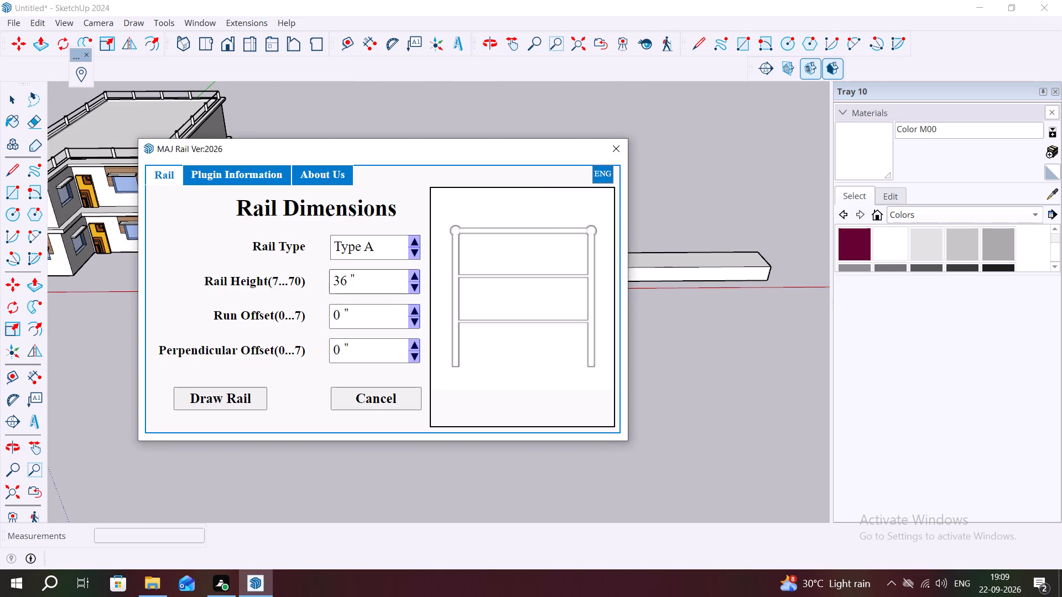
click(413, 248)
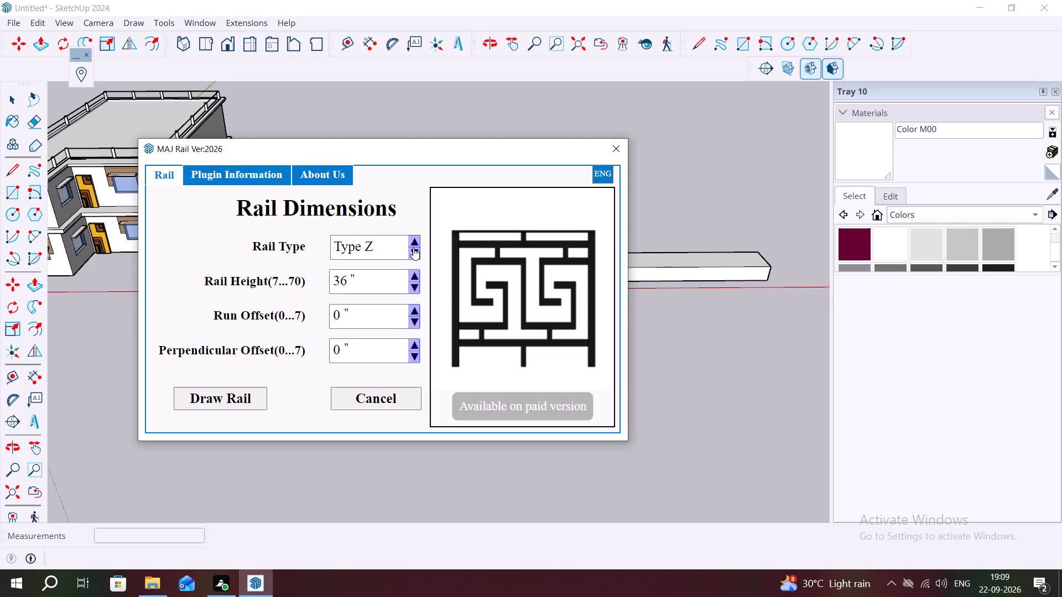
click(414, 243)
click(414, 243)
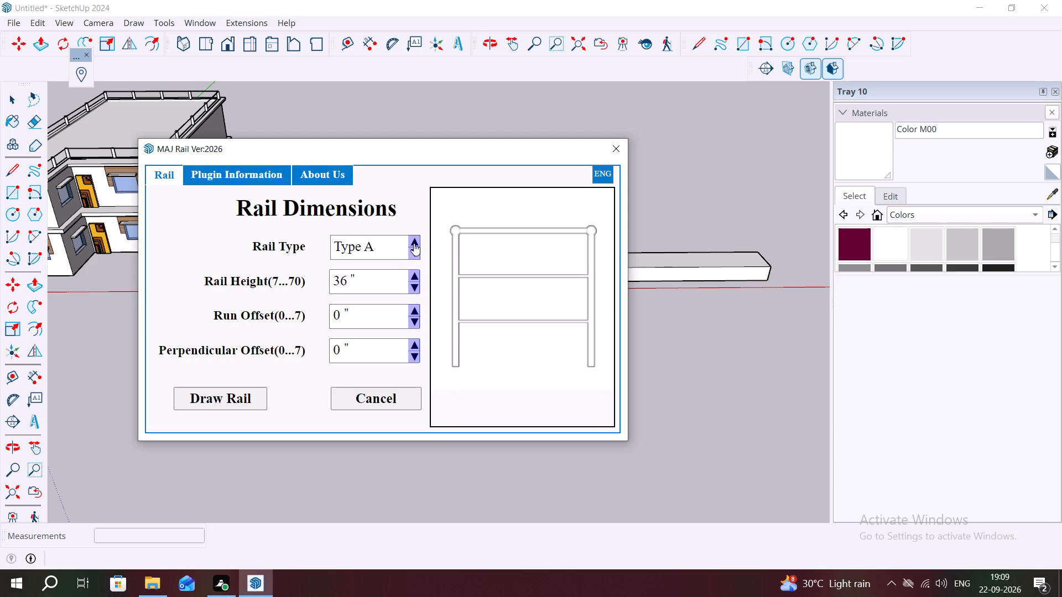
click(224, 398)
scroll(554, 296, up, 7)
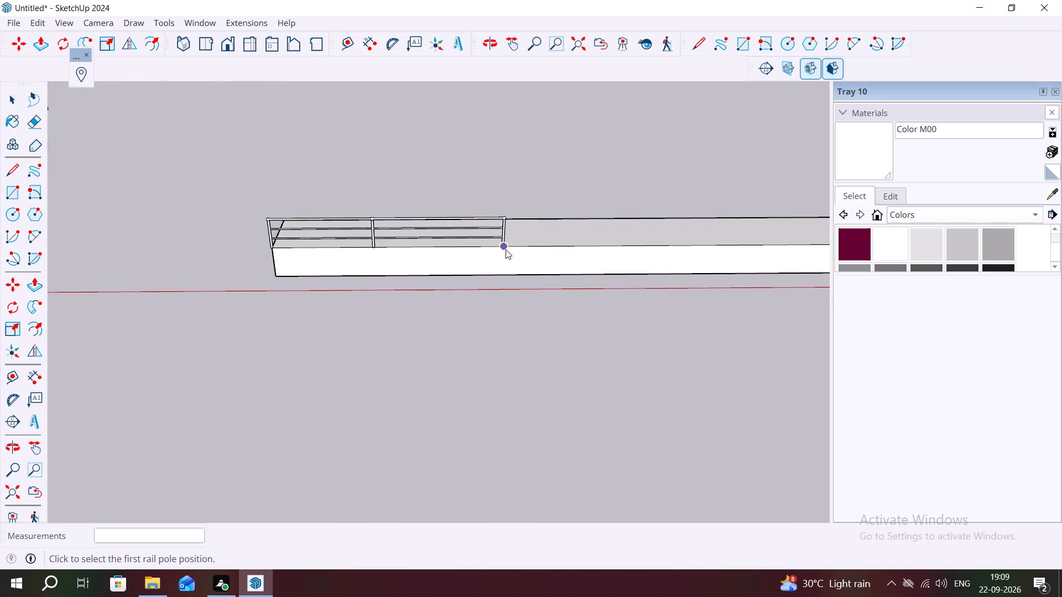
click(503, 248)
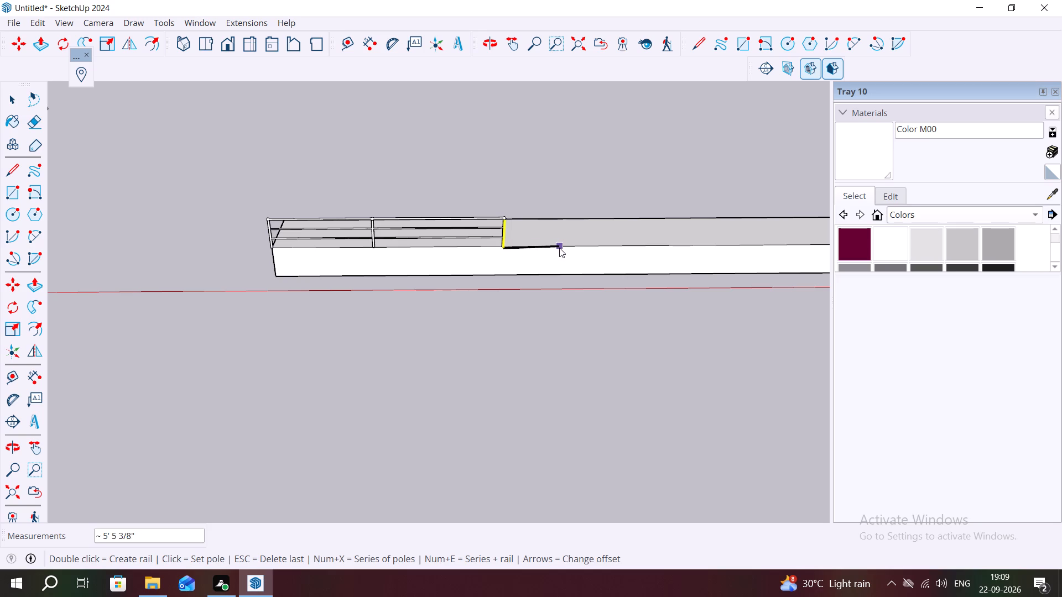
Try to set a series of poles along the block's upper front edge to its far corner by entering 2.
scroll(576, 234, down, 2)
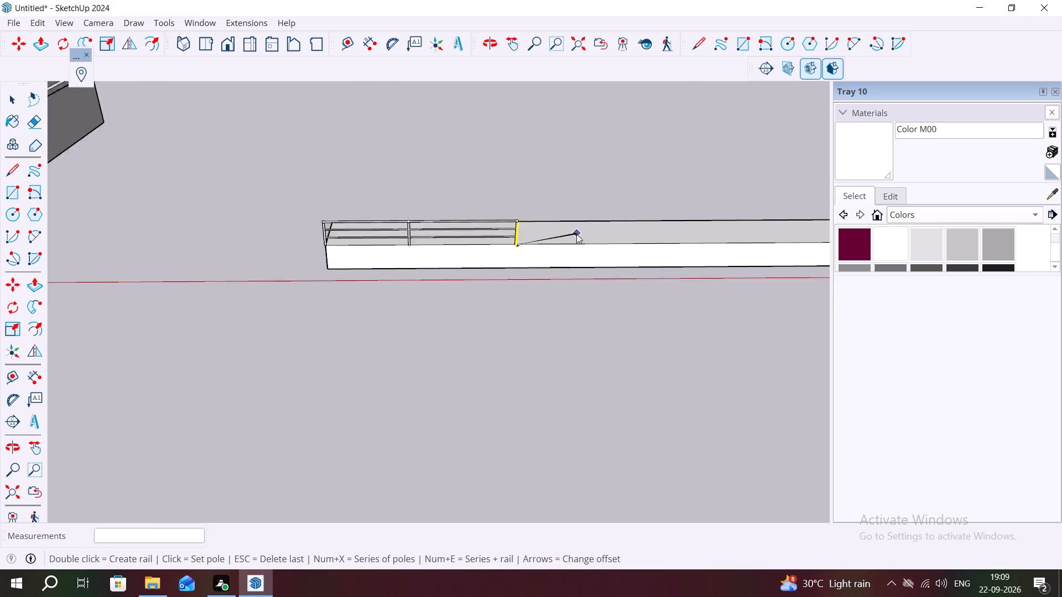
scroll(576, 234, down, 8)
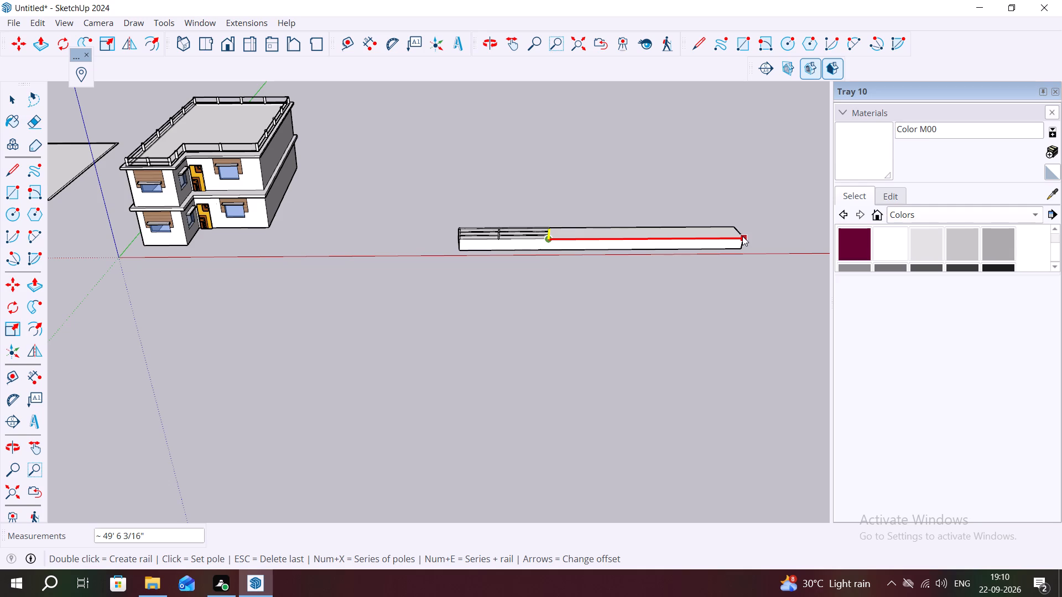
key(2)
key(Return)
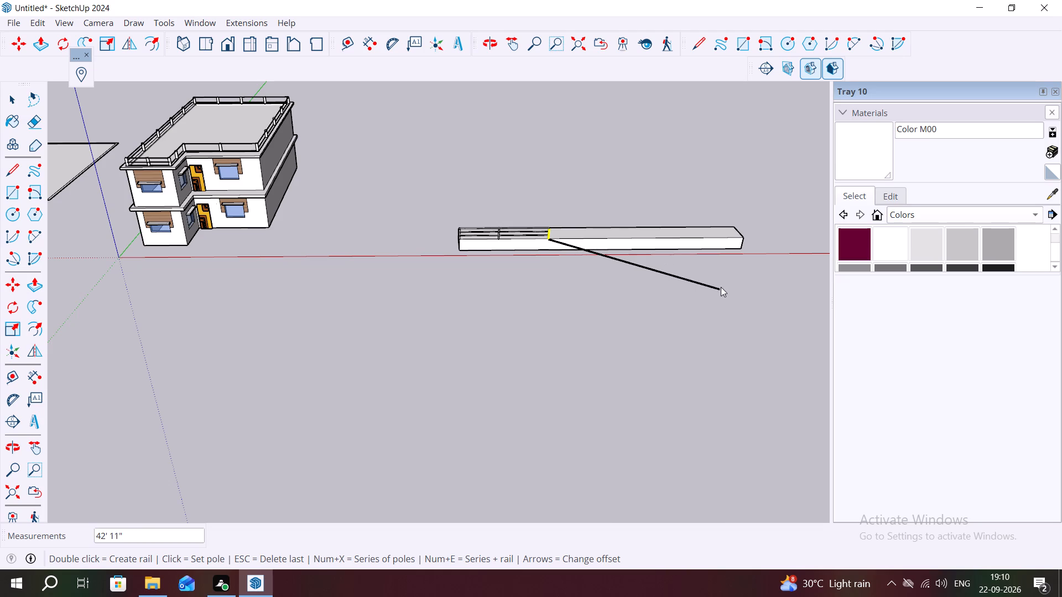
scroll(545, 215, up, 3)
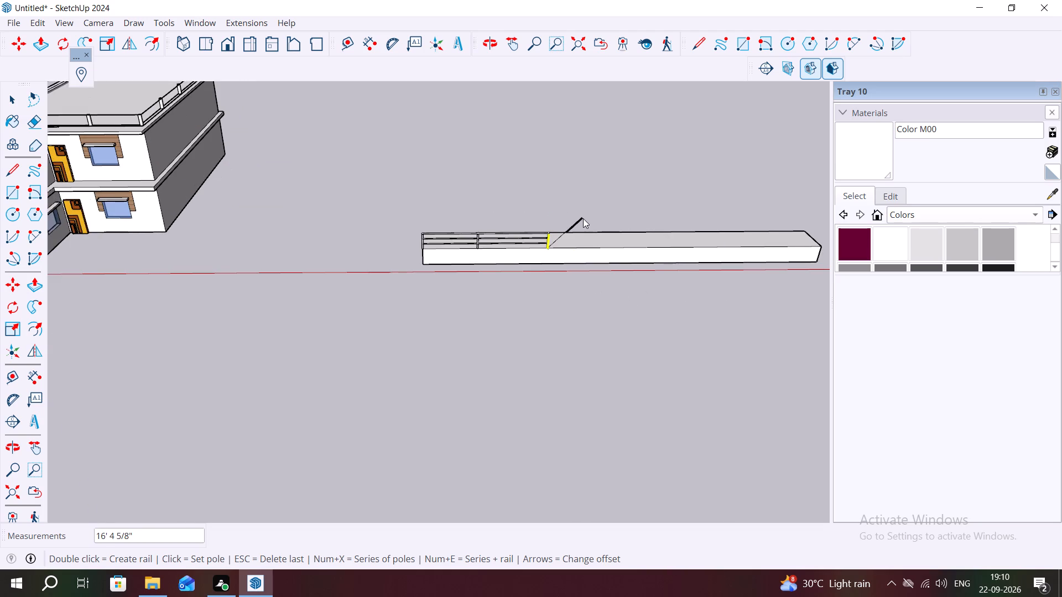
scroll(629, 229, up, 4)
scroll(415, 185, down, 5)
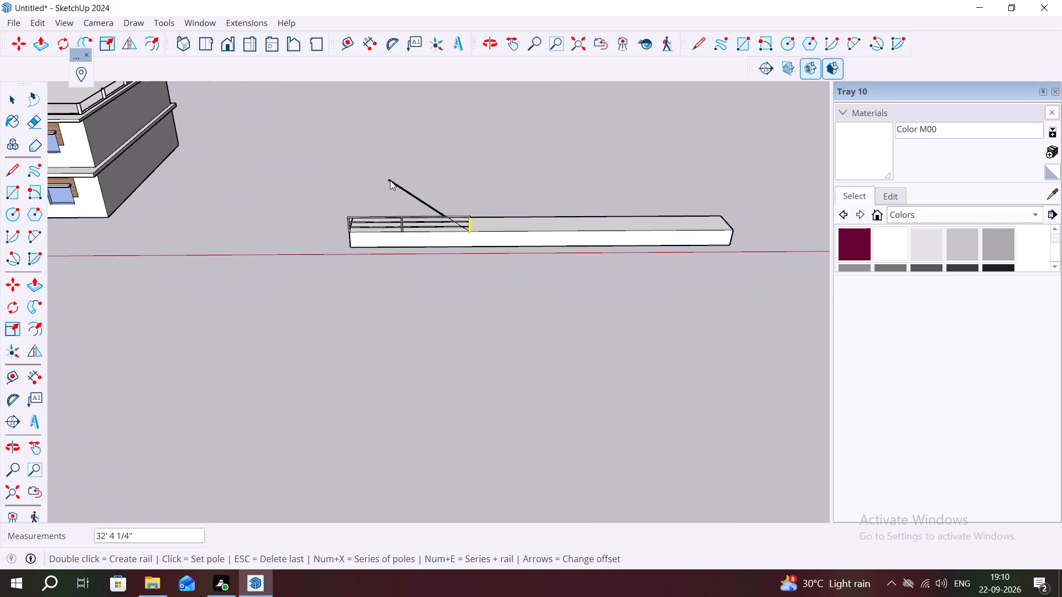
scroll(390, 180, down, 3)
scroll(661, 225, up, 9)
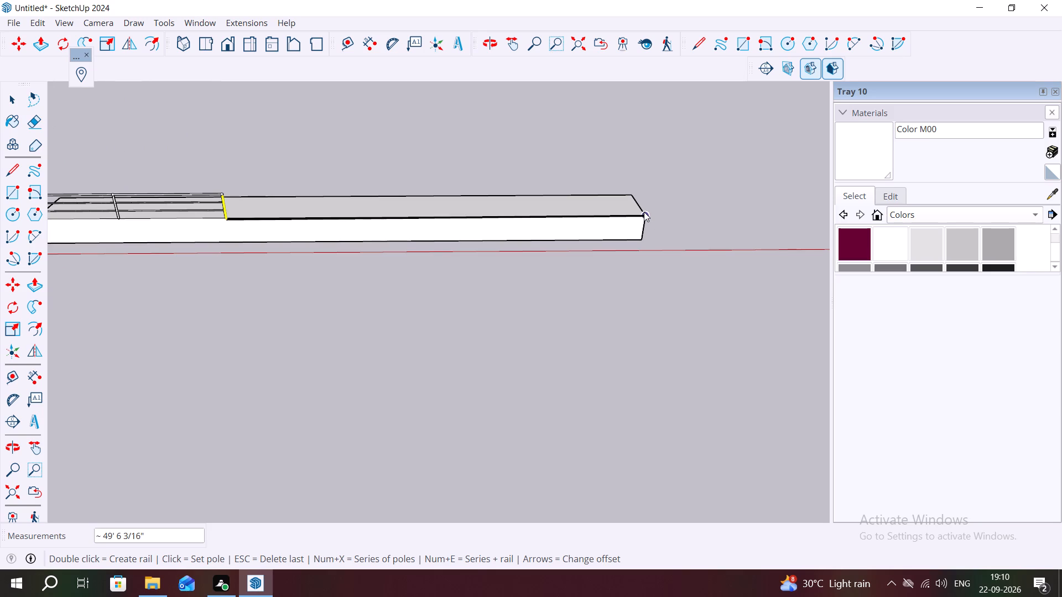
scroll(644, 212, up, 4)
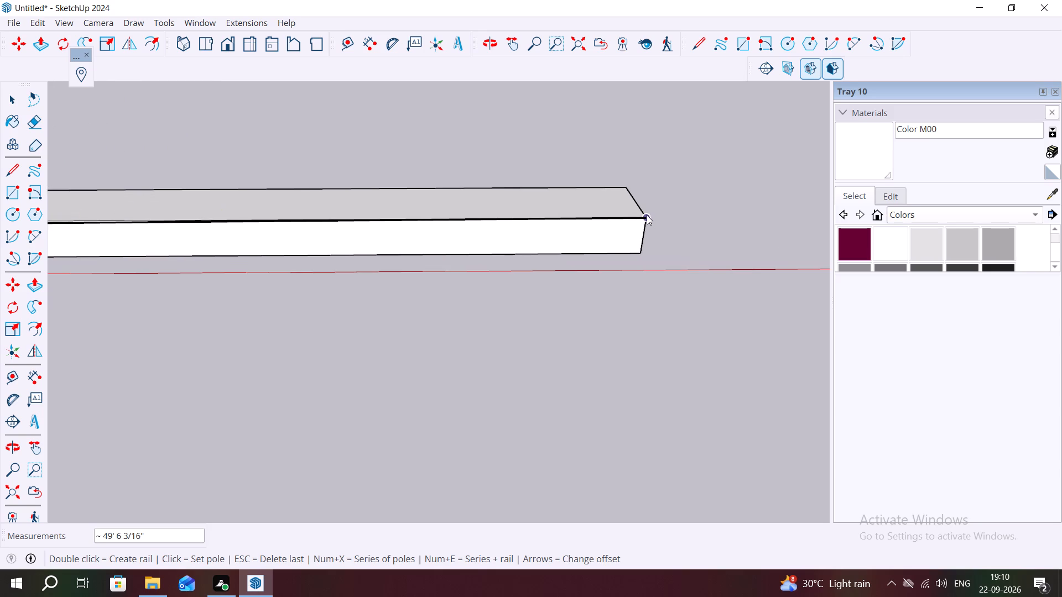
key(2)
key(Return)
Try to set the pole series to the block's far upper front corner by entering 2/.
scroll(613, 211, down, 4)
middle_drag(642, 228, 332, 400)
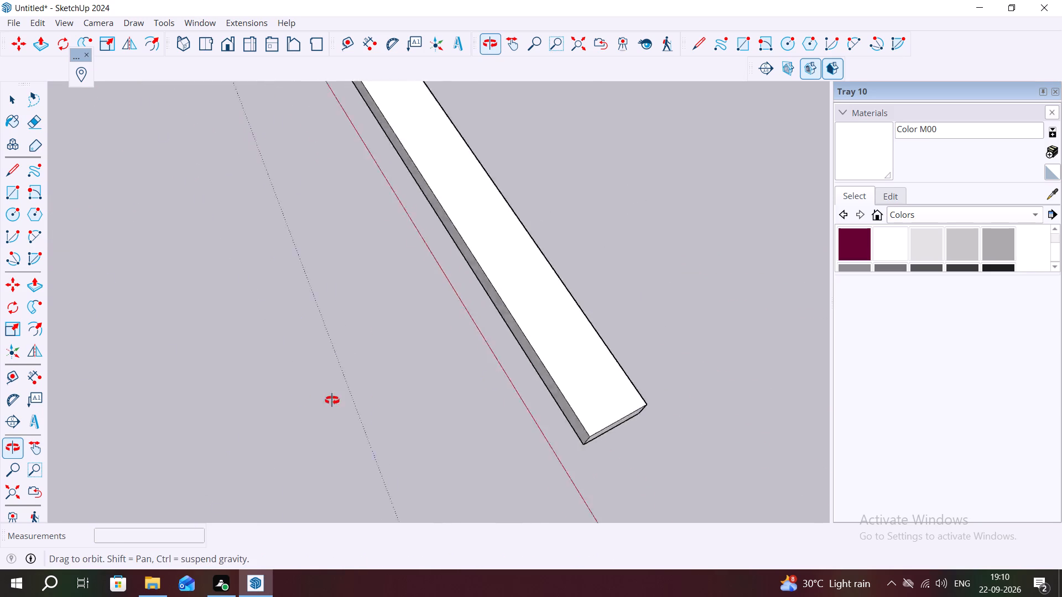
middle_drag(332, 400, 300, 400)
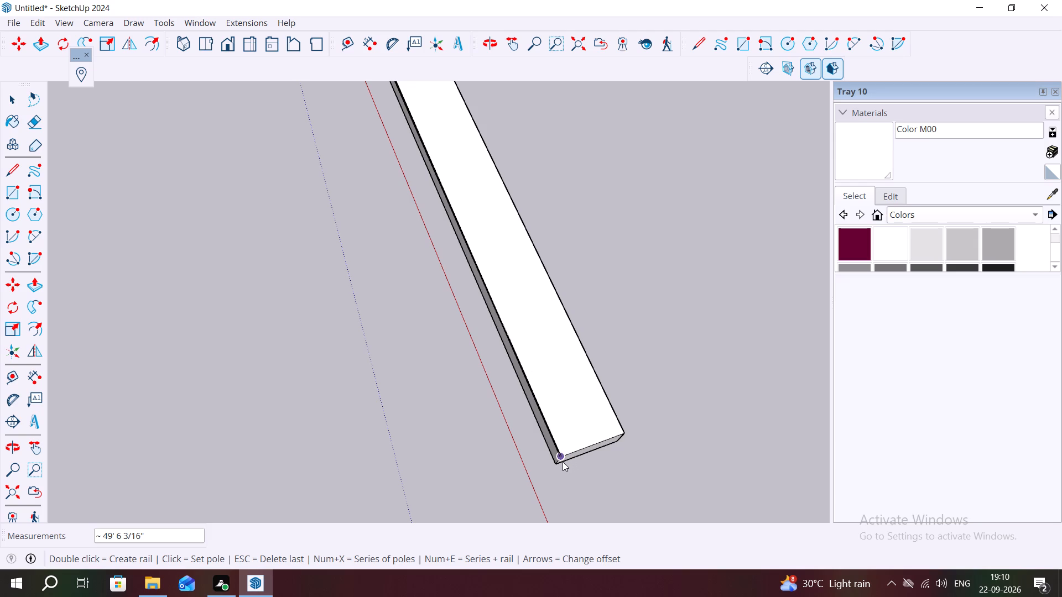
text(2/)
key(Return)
Place five intermediate poles freehand along the block's upper front edge, set the last at the far corner, and create the Type B rail.
middle_drag(570, 454, 683, 375)
scroll(644, 363, down, 3)
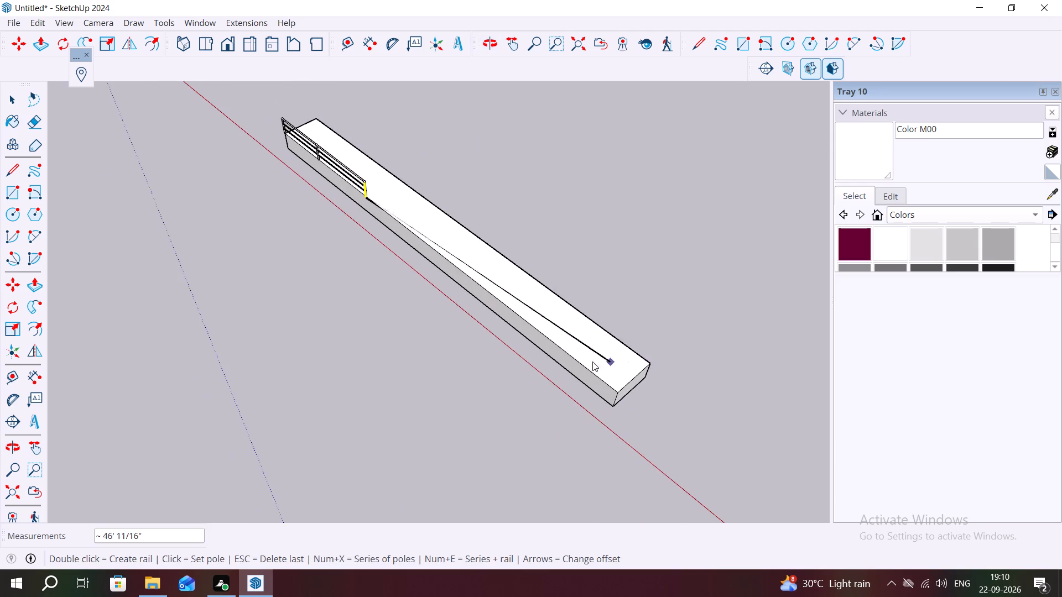
scroll(427, 274, up, 1)
scroll(395, 195, down, 4)
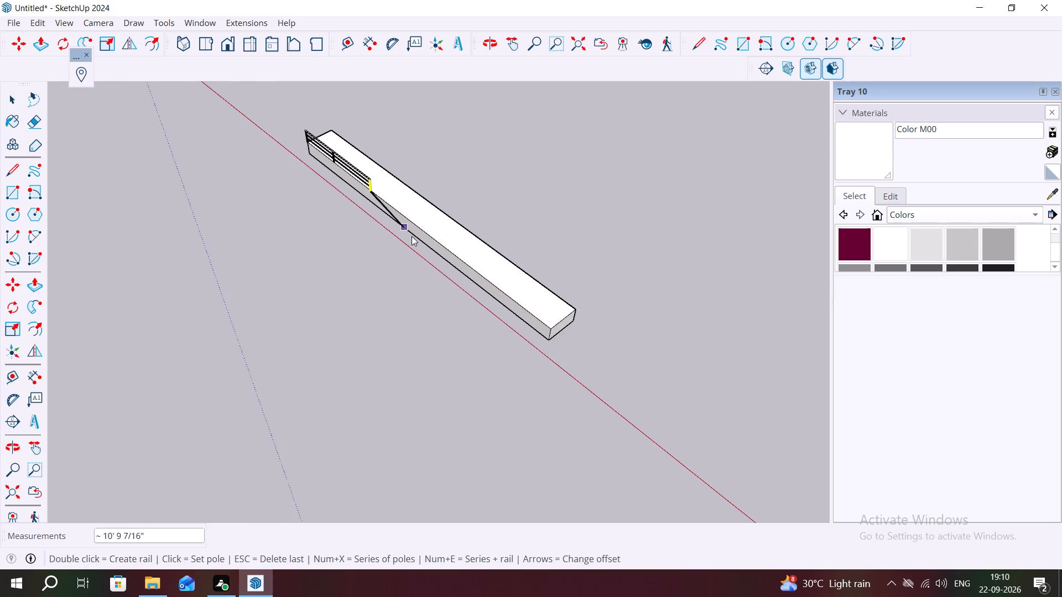
middle_drag(421, 241, 673, 194)
scroll(360, 195, up, 6)
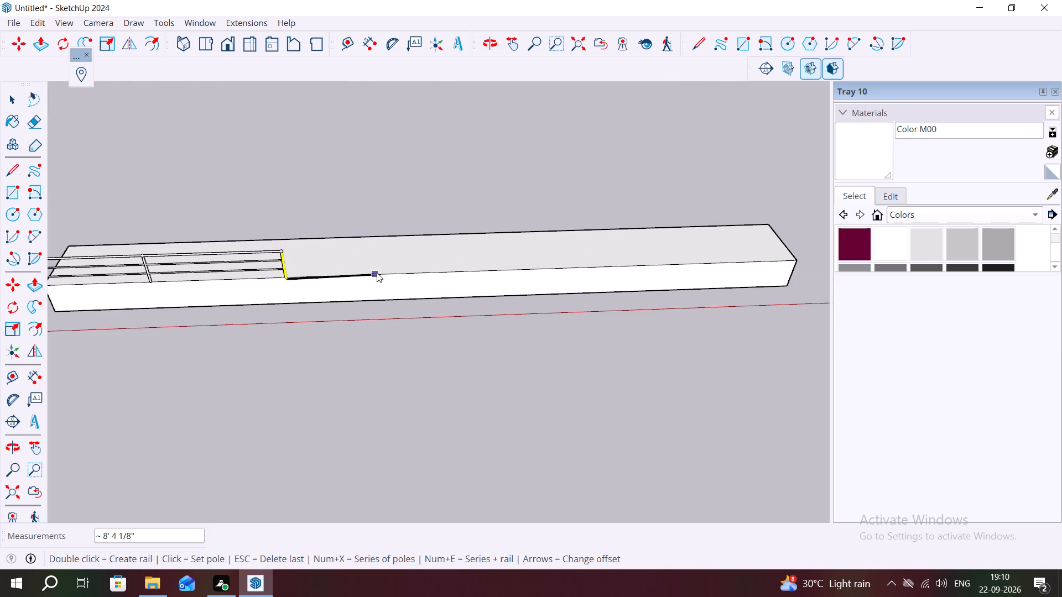
click(377, 273)
click(484, 273)
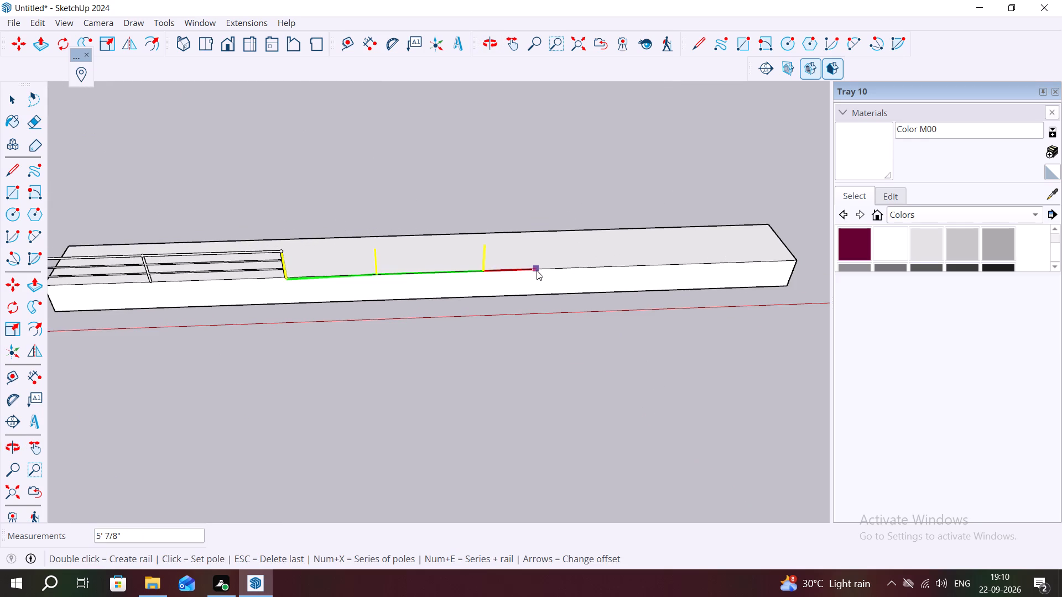
click(537, 270)
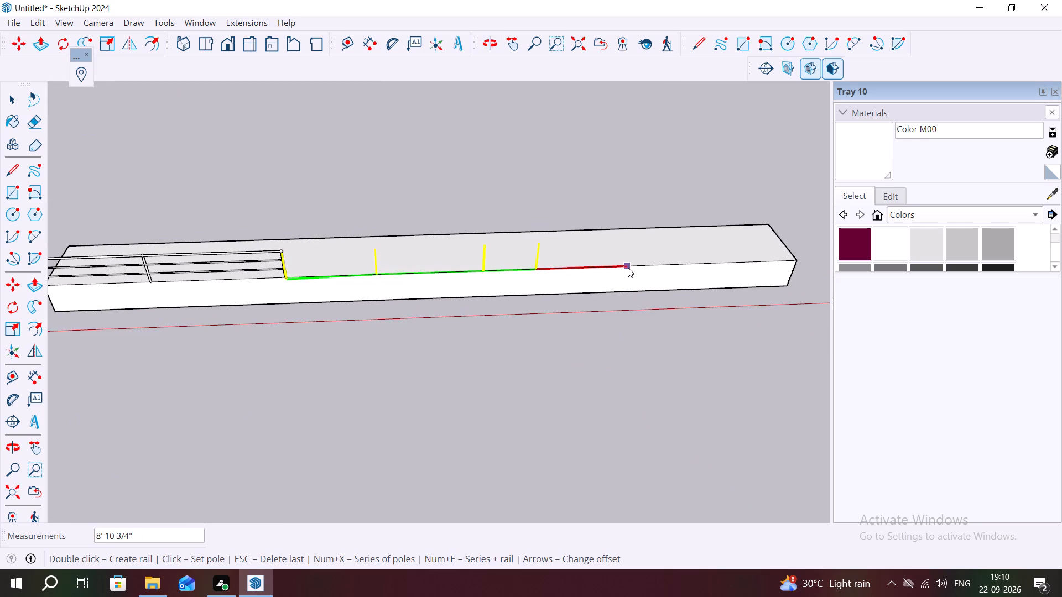
key(2)
key(Return)
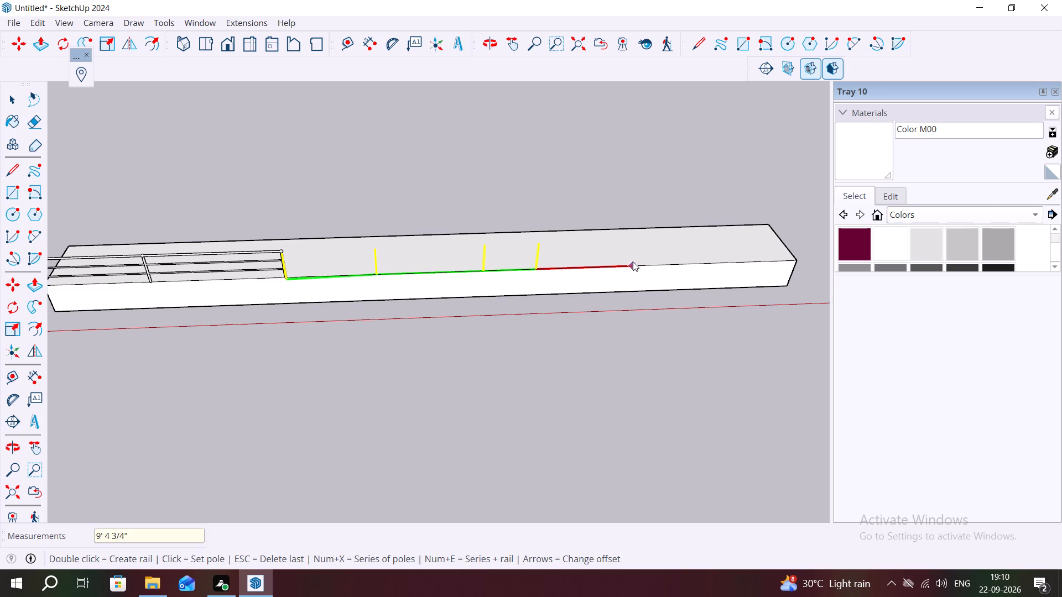
click(633, 261)
click(707, 260)
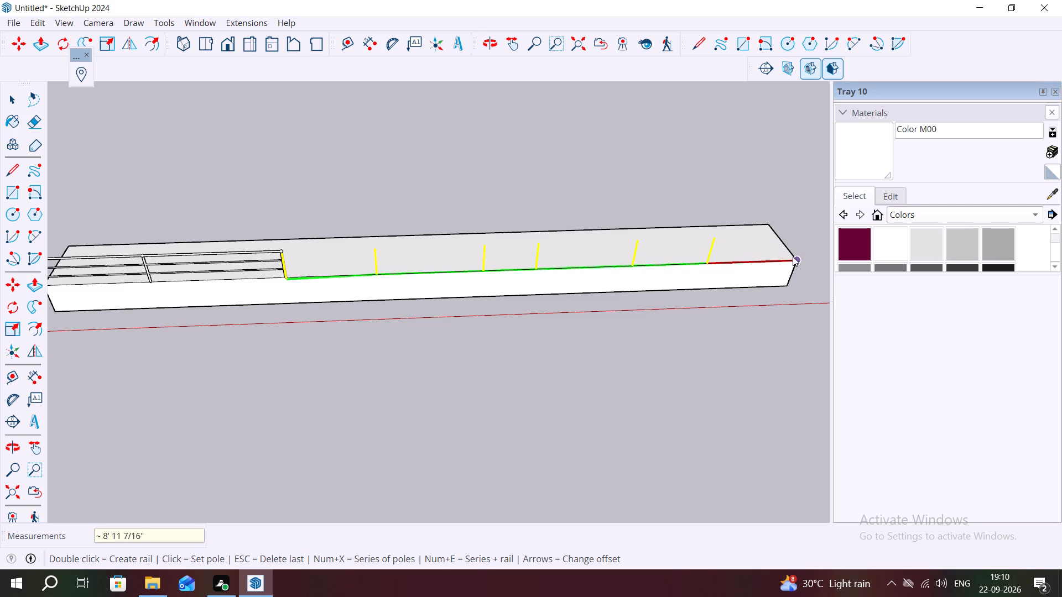
click(793, 256)
double_click(794, 255)
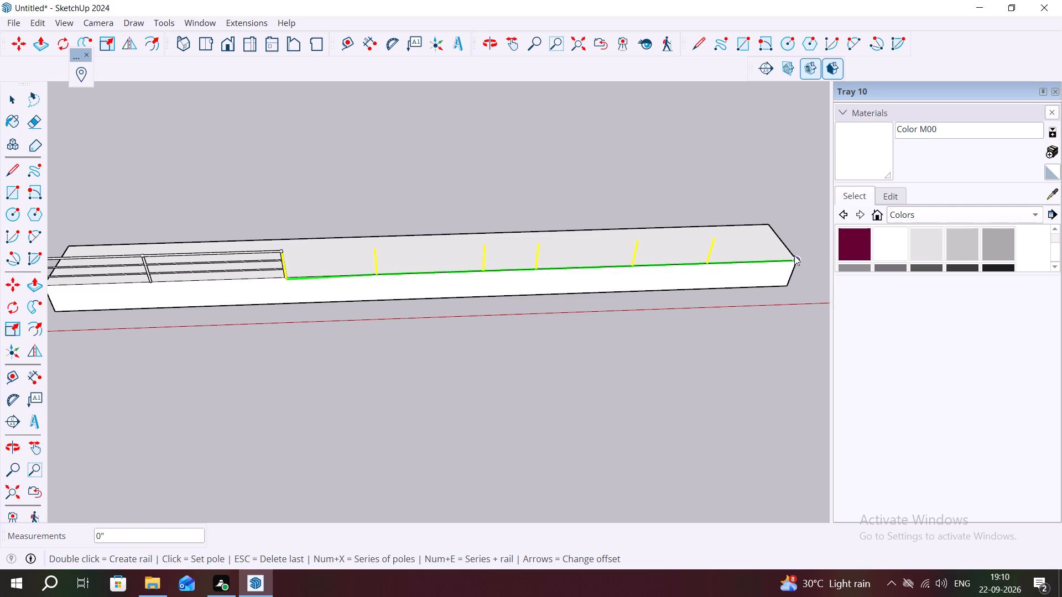
Examine the Type B railing along the block from the front and up close at the block's far end.
middle_drag(696, 243, 586, 132)
scroll(514, 146, up, 1)
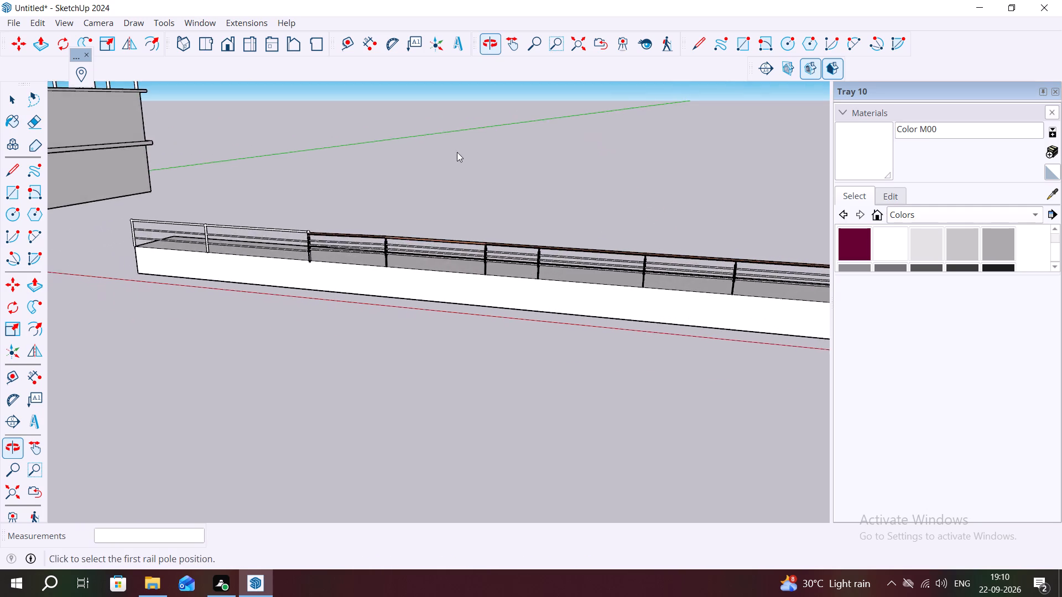
scroll(362, 154, down, 8)
middle_drag(424, 190, 16, 291)
scroll(223, 266, up, 6)
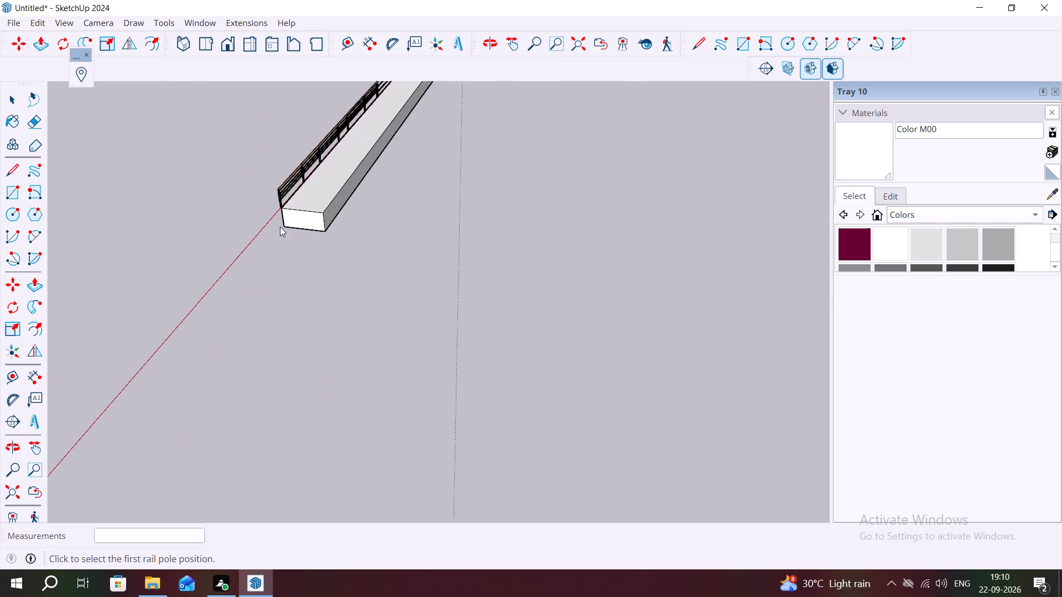
scroll(280, 227, up, 13)
middle_drag(344, 239, 639, 267)
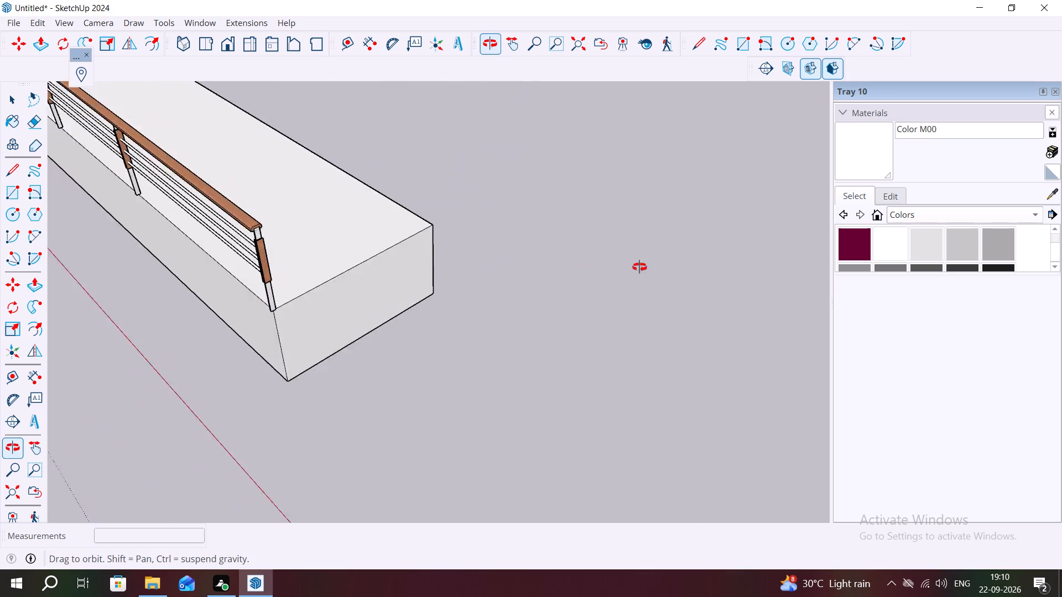
middle_drag(639, 267, 375, 301)
scroll(358, 292, up, 1)
scroll(331, 270, down, 8)
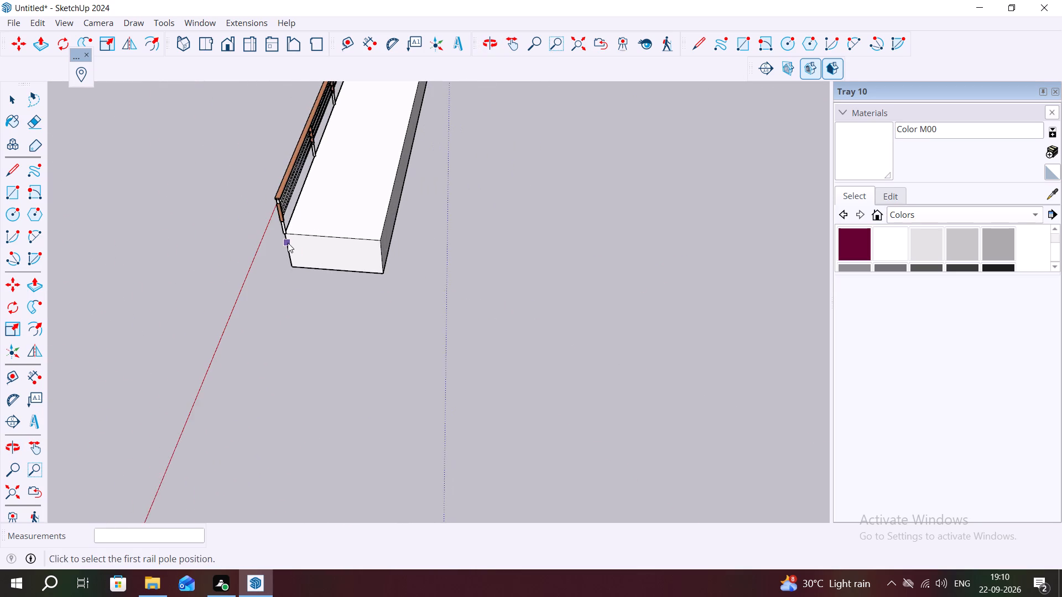
scroll(288, 243, down, 4)
middle_drag(439, 273, 367, 274)
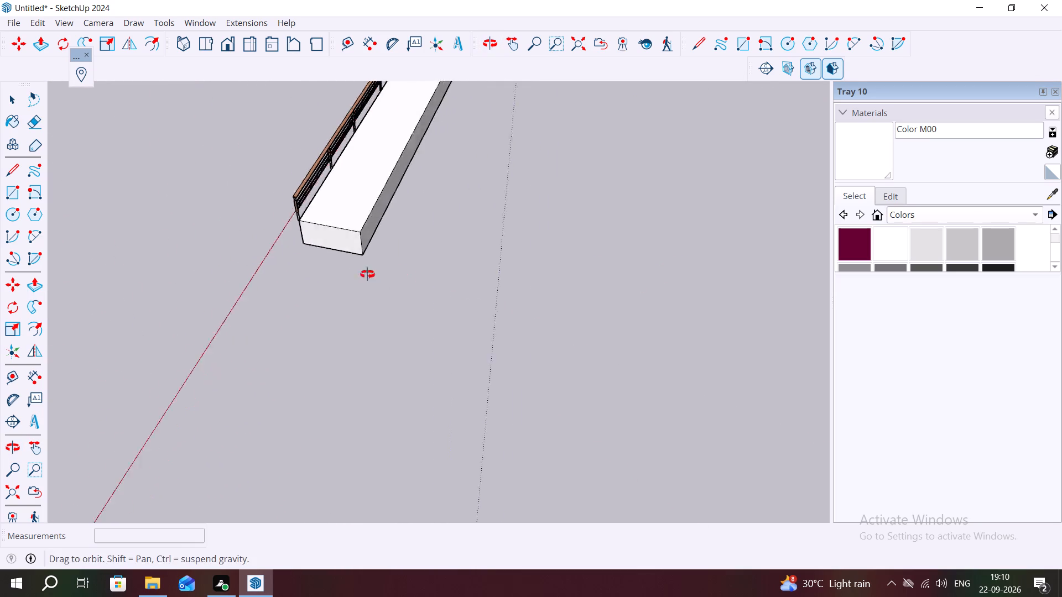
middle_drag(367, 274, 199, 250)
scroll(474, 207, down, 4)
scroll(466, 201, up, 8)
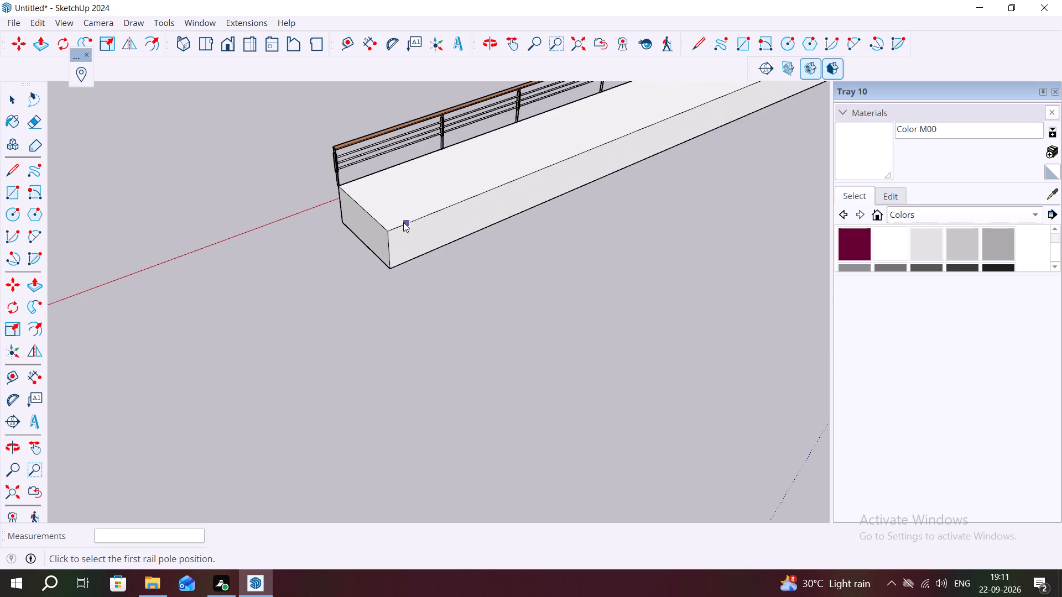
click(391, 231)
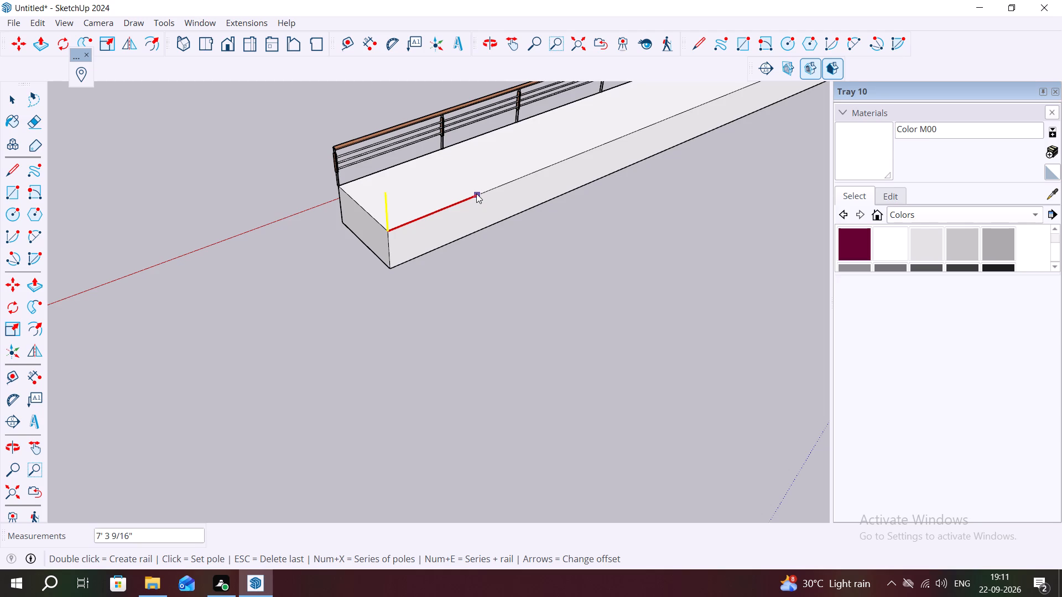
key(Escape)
Delete the long test block beside the house together with all the railings on it.
scroll(429, 210, down, 5)
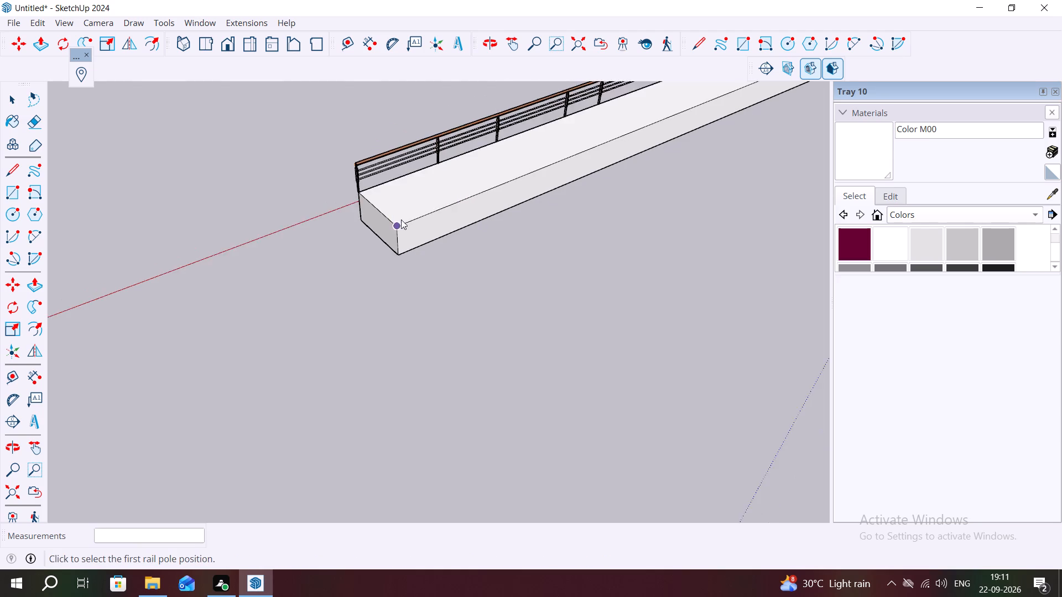
scroll(401, 219, down, 11)
middle_drag(347, 268, 945, 324)
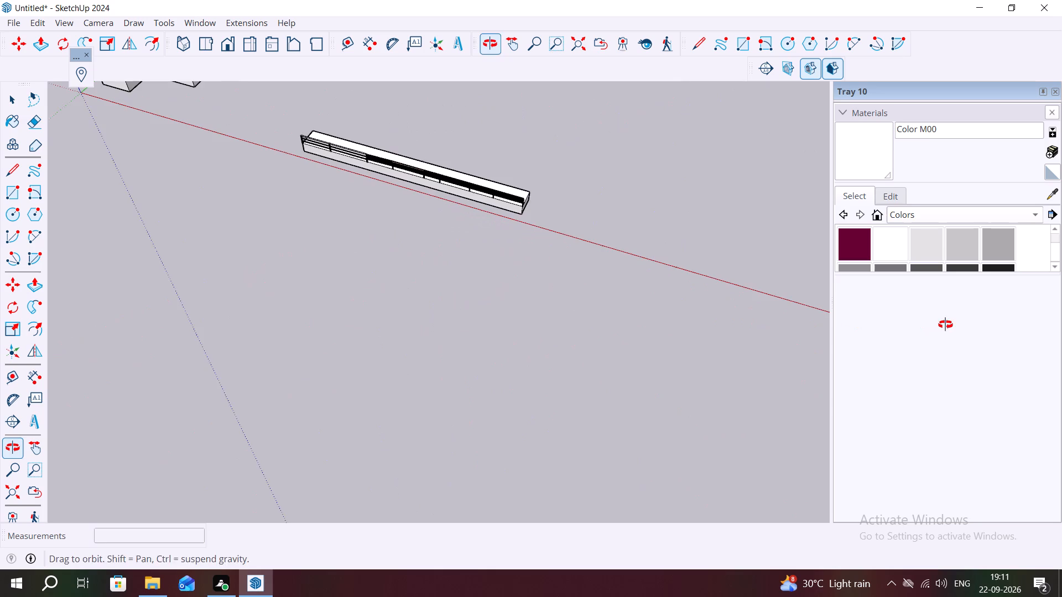
middle_drag(945, 324, 945, 324)
scroll(430, 273, down, 4)
middle_drag(400, 295, 519, 189)
scroll(423, 190, up, 8)
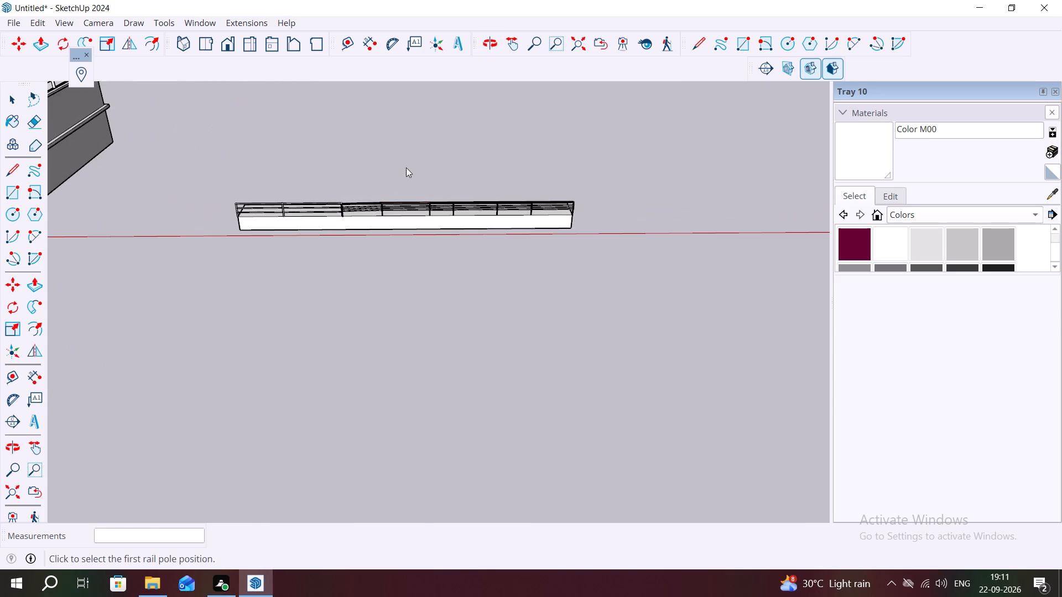
key(space)
drag(572, 149, 348, 267)
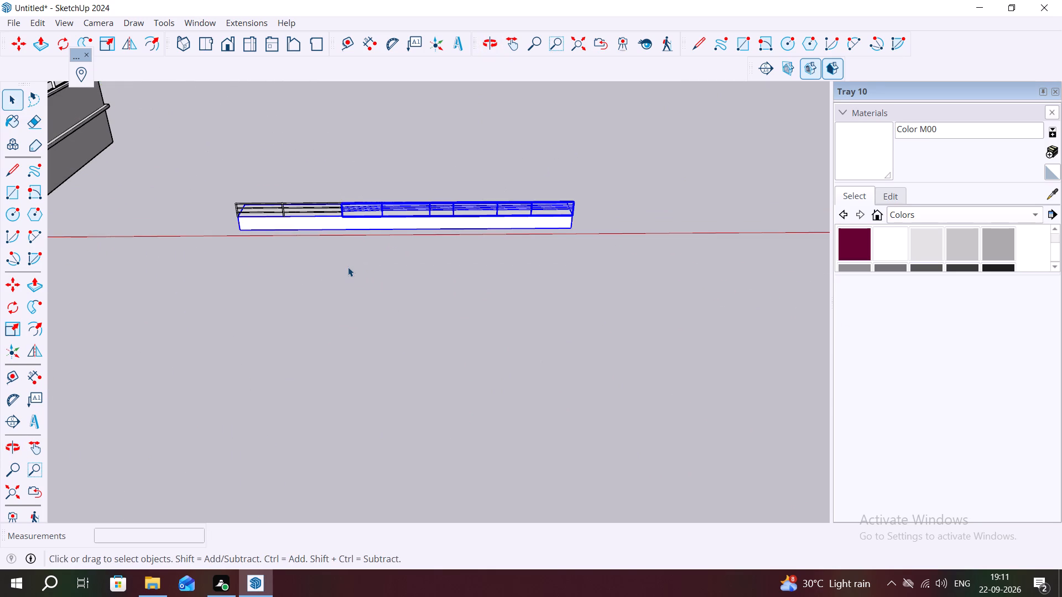
key(Delete)
drag(348, 196, 270, 221)
key(Delete)
Examine the front and side of the two-storey house, including its roof railing, from ground level.
scroll(300, 210, down, 7)
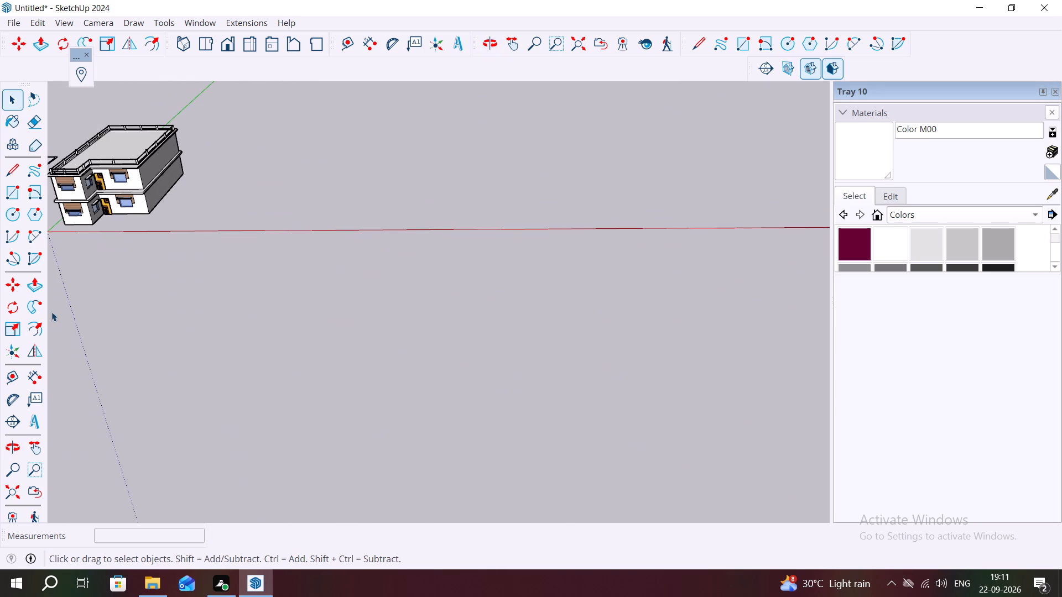
middle_drag(100, 284, 223, 255)
scroll(215, 251, down, 8)
middle_drag(159, 296, 118, 181)
scroll(119, 194, up, 2)
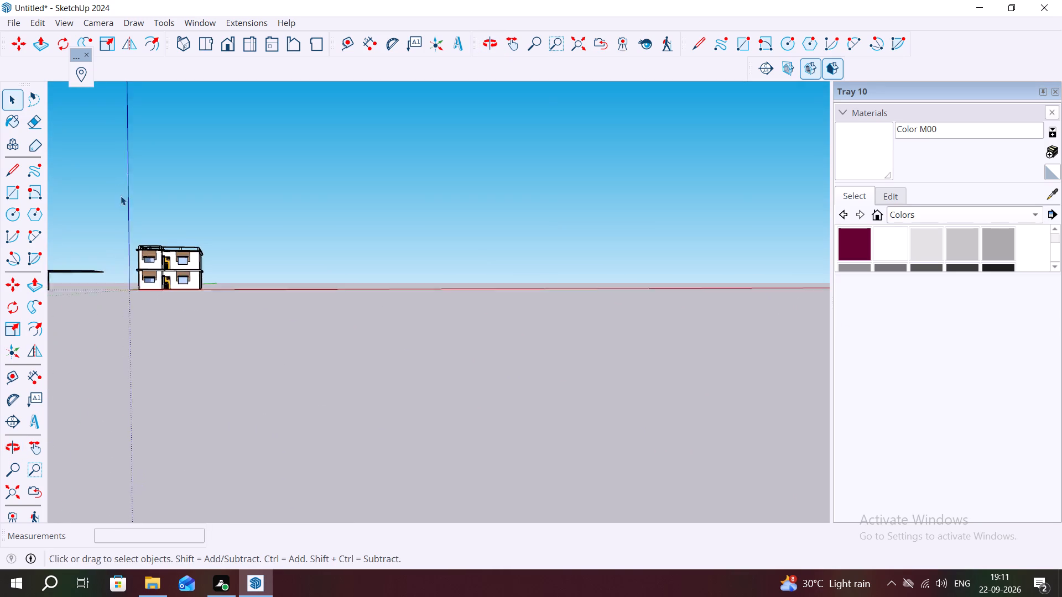
scroll(121, 196, up, 10)
middle_drag(331, 303, 222, 322)
scroll(179, 309, up, 3)
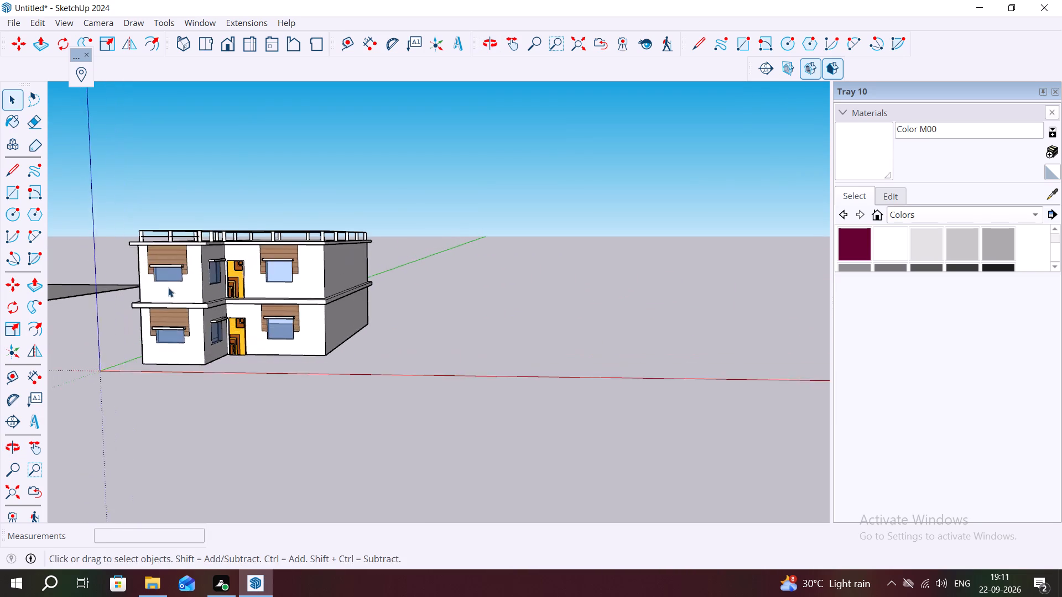
scroll(168, 287, up, 5)
middle_drag(299, 322, 238, 318)
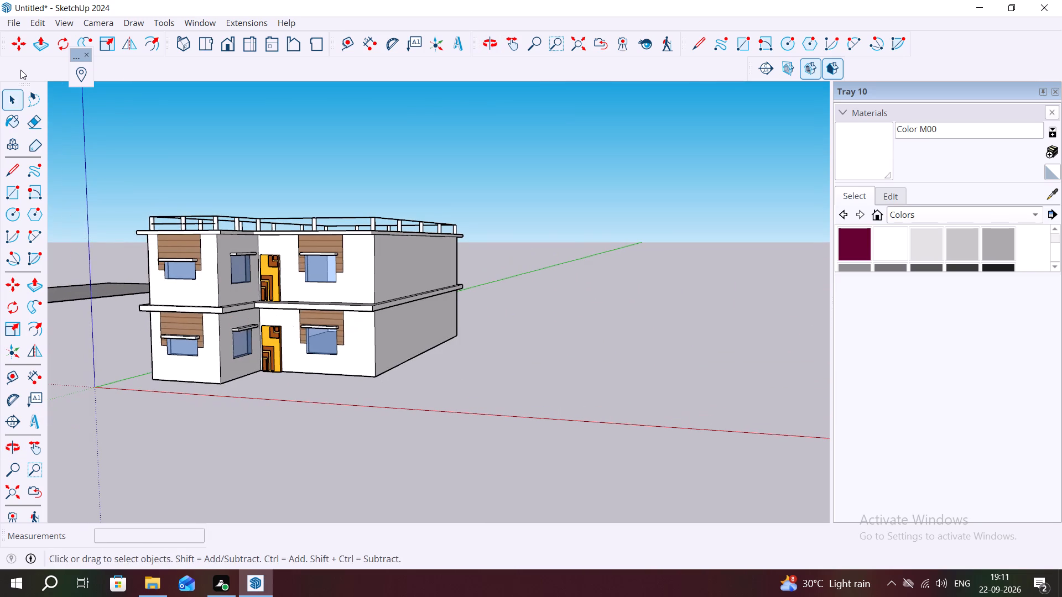
Save the model to the Desktop folder under the file name PLAN 22.
click(13, 23)
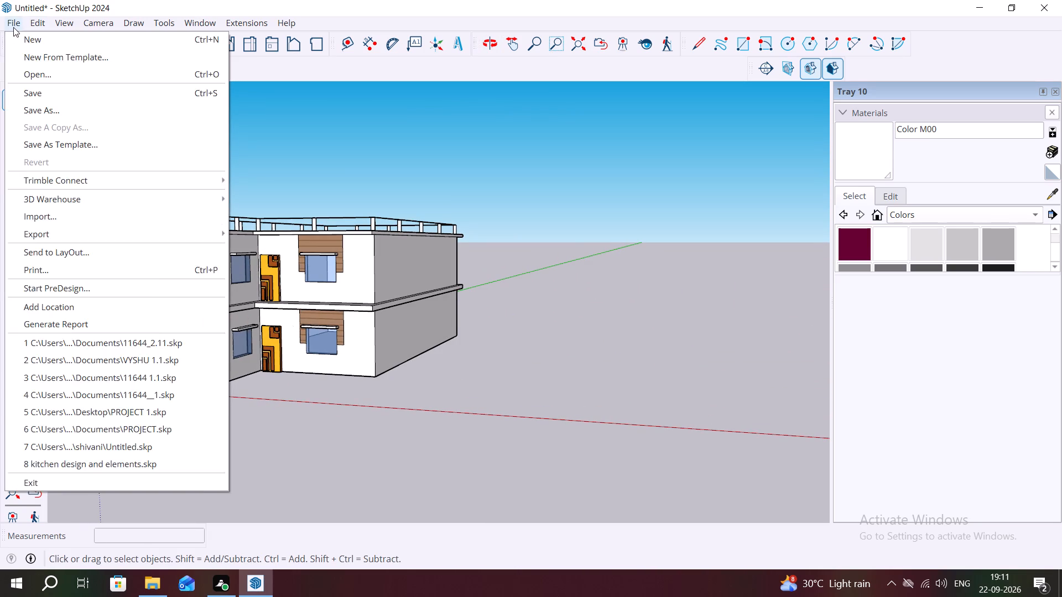
click(13, 27)
click(13, 27)
click(62, 97)
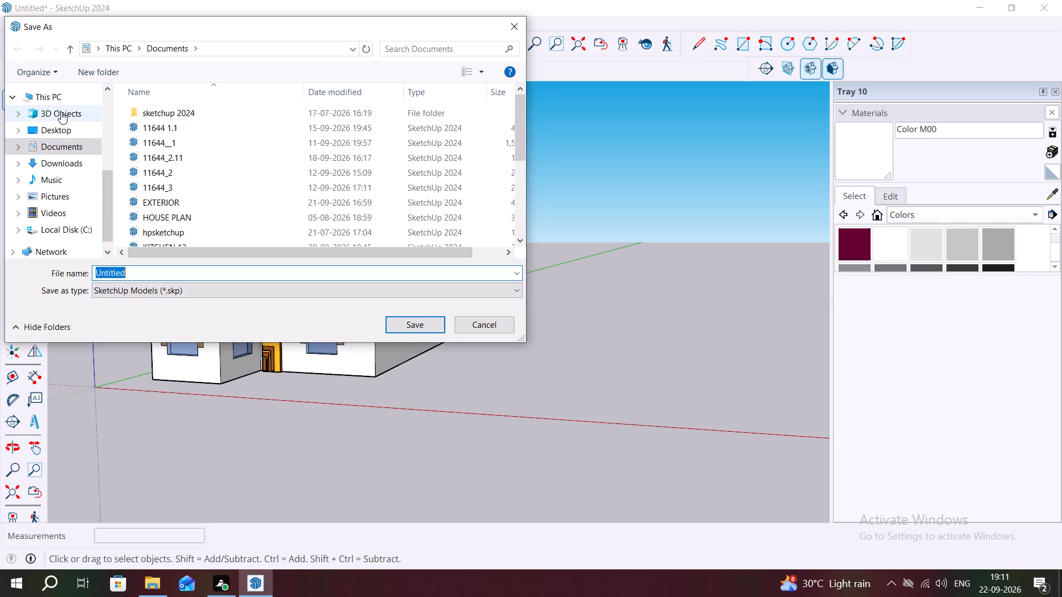
click(64, 128)
click(145, 271)
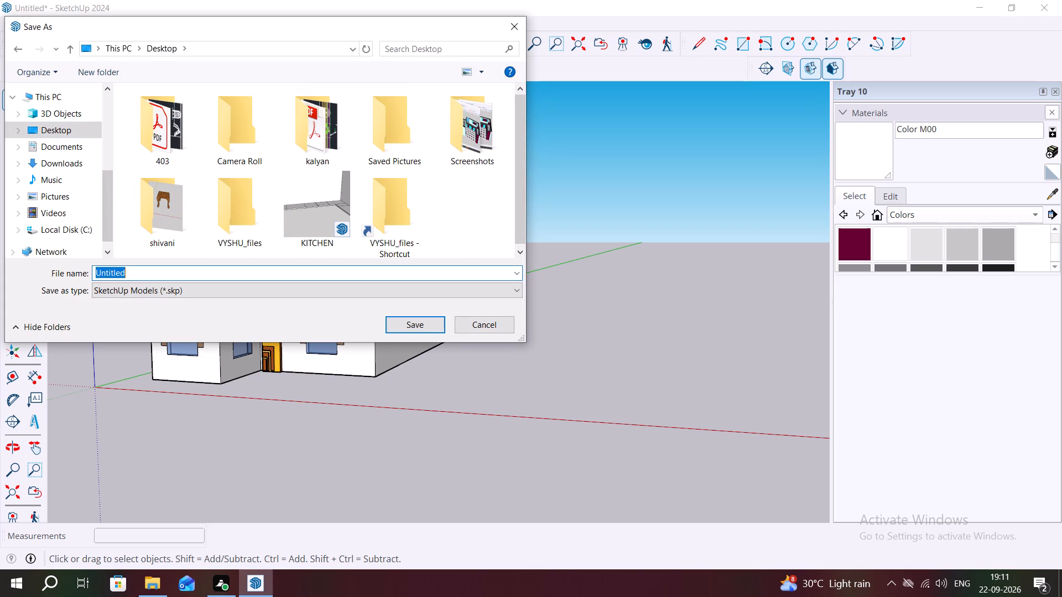
key(BackSpace)
text(PL)
key(a)
text(N)
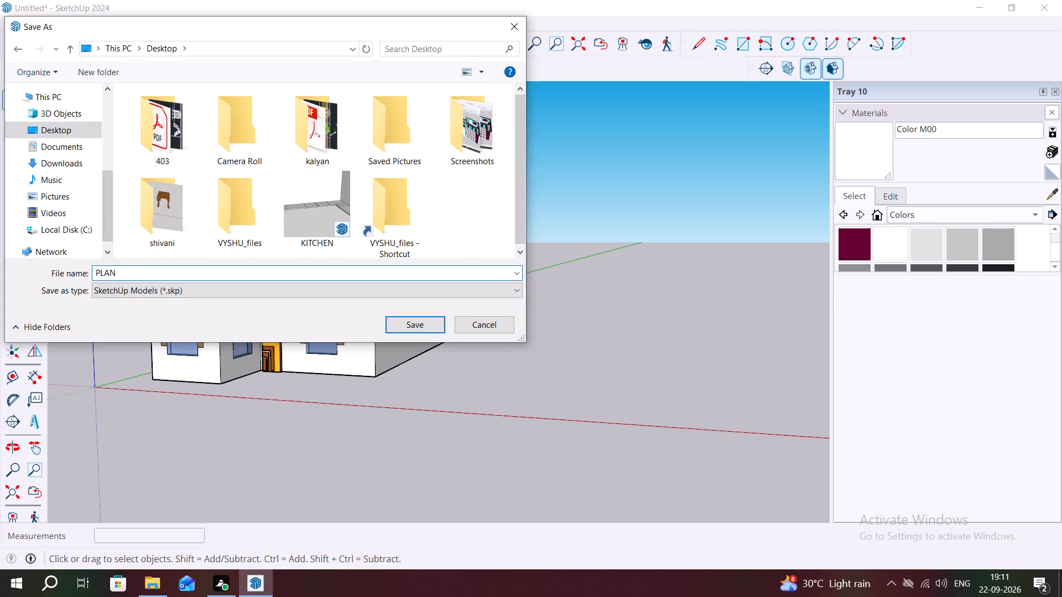
key(space)
text(22)
key(Return)
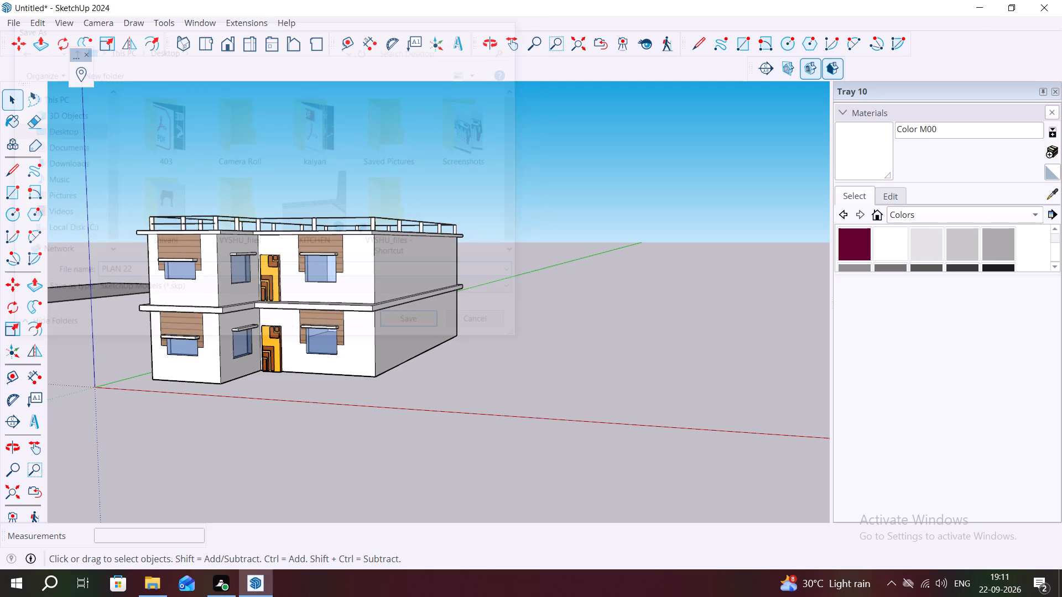
Draw a long ground rectangle of about 44.5' by 9' in the empty area beside the house.
middle_drag(155, 165, 249, 193)
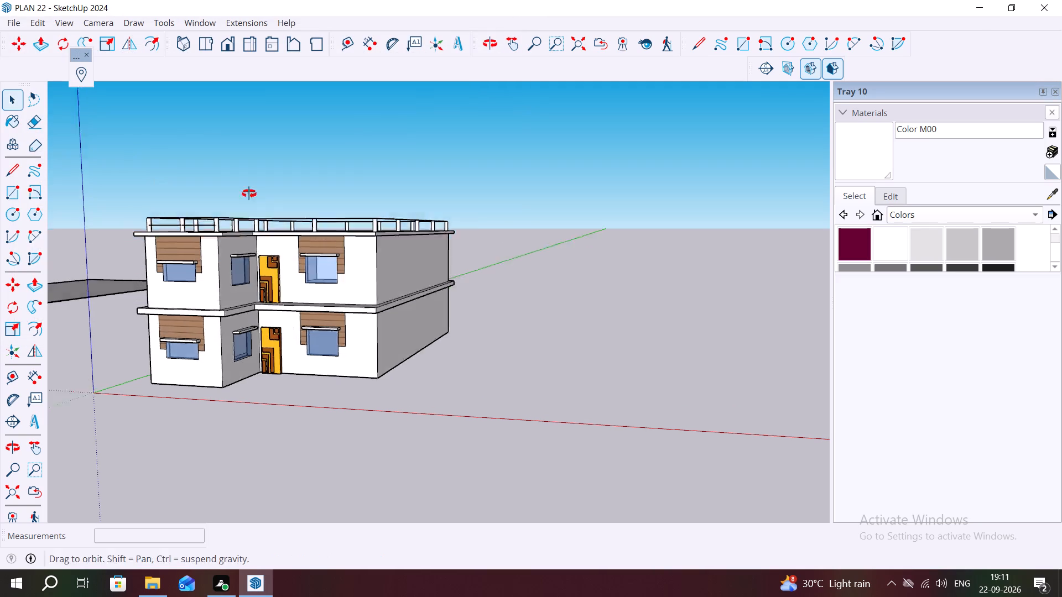
middle_drag(249, 193, 298, 208)
scroll(298, 208, up, 1)
scroll(298, 208, down, 14)
middle_drag(473, 232, 449, 271)
scroll(447, 271, down, 1)
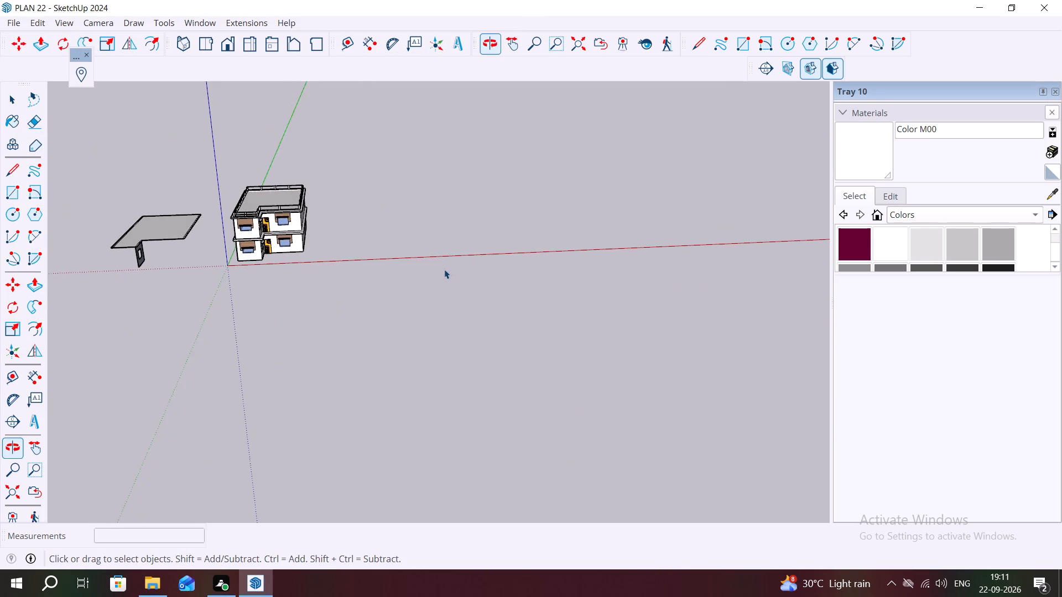
scroll(443, 266, up, 8)
middle_drag(445, 261, 442, 222)
scroll(439, 217, up, 4)
middle_drag(437, 217, 435, 247)
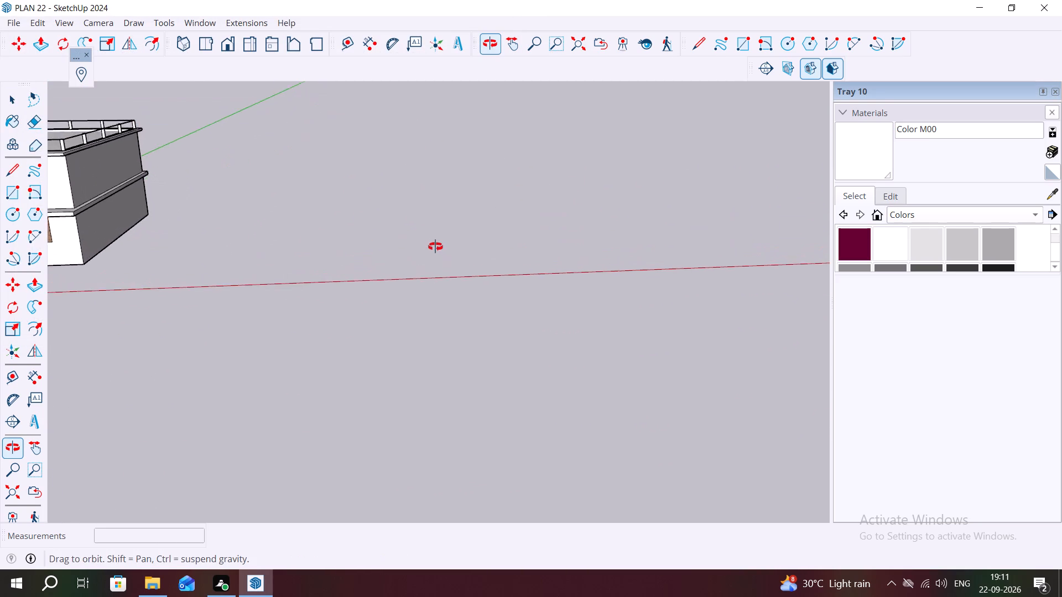
middle_drag(435, 247, 430, 283)
key(r)
click(358, 231)
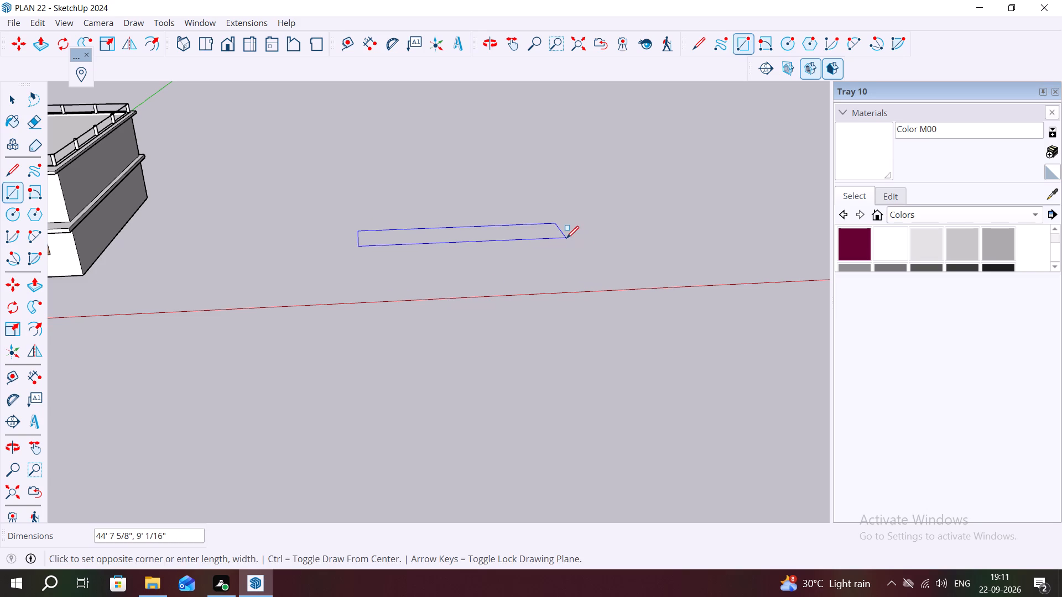
click(565, 238)
scroll(492, 219, up, 6)
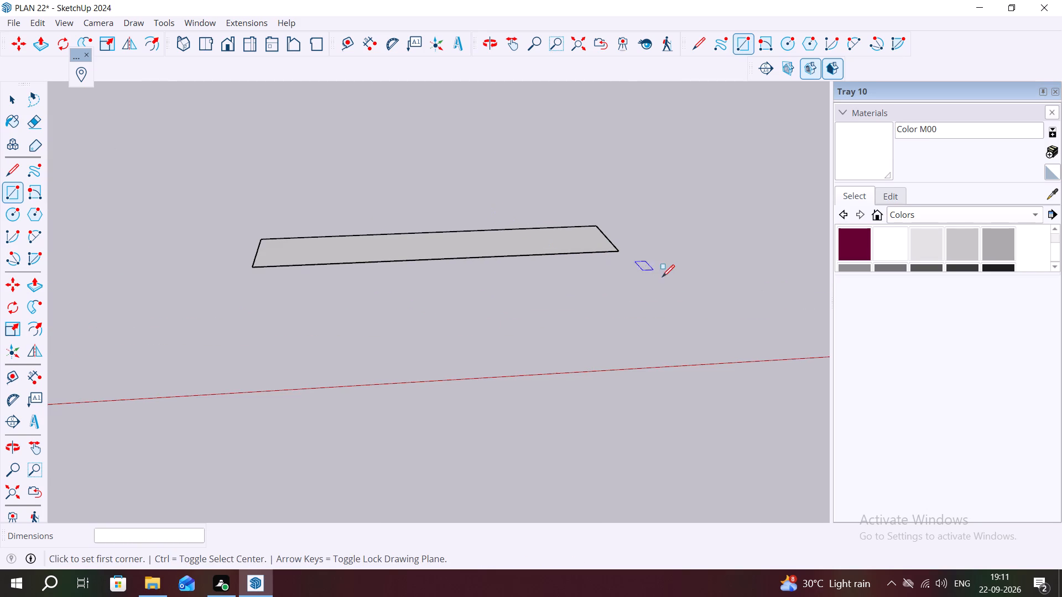
Push/Pull the long rectangle up 9" into a thin slab.
key(p)
click(549, 243)
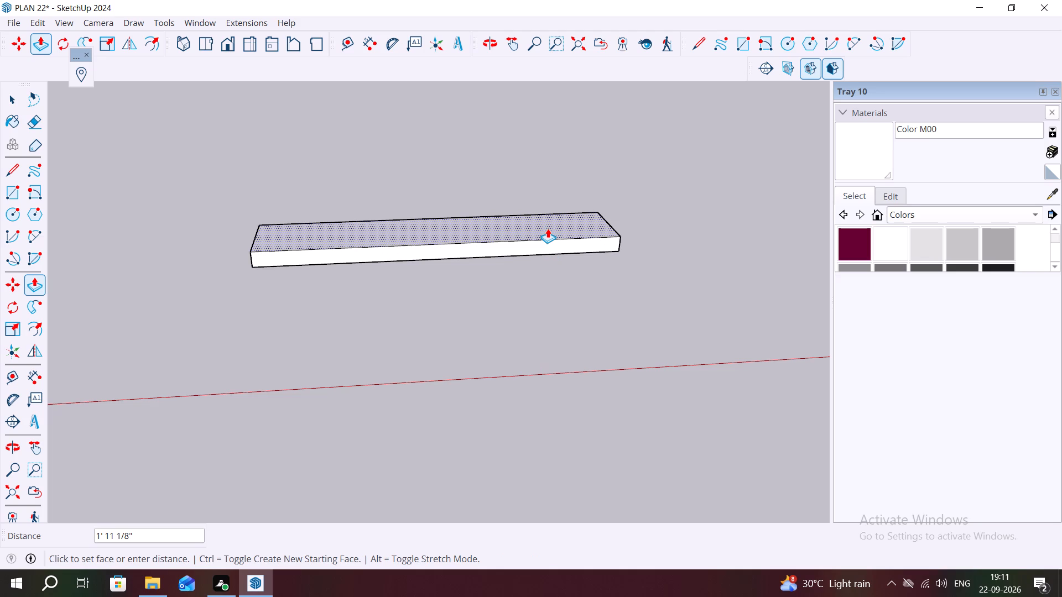
key(9)
key(Return)
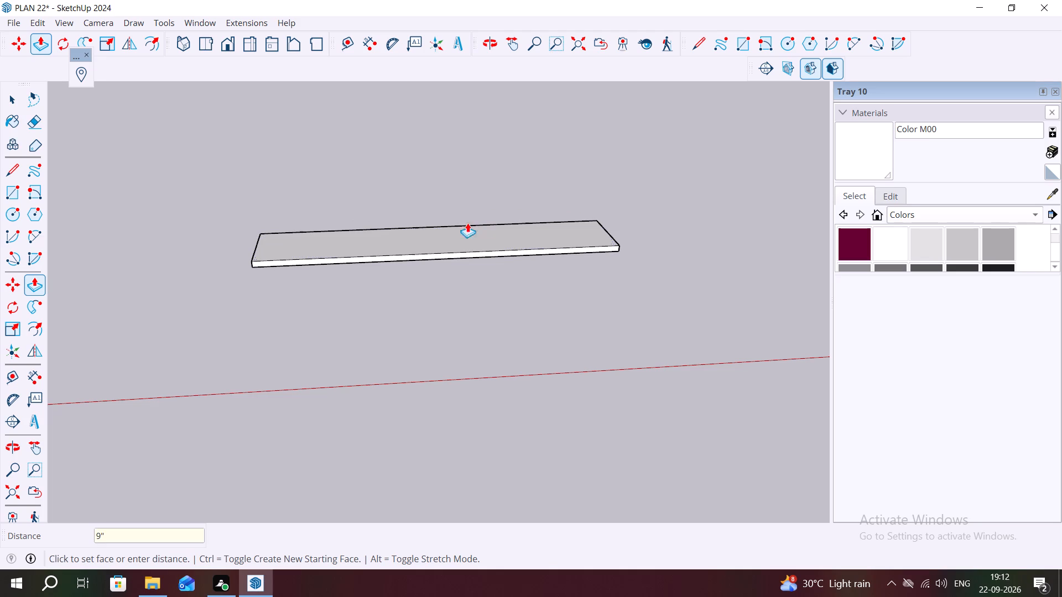
Make the whole 9" slab, with all its faces and edges, into a group.
key(space)
triple_click(455, 235)
click(455, 235)
right_click(455, 235)
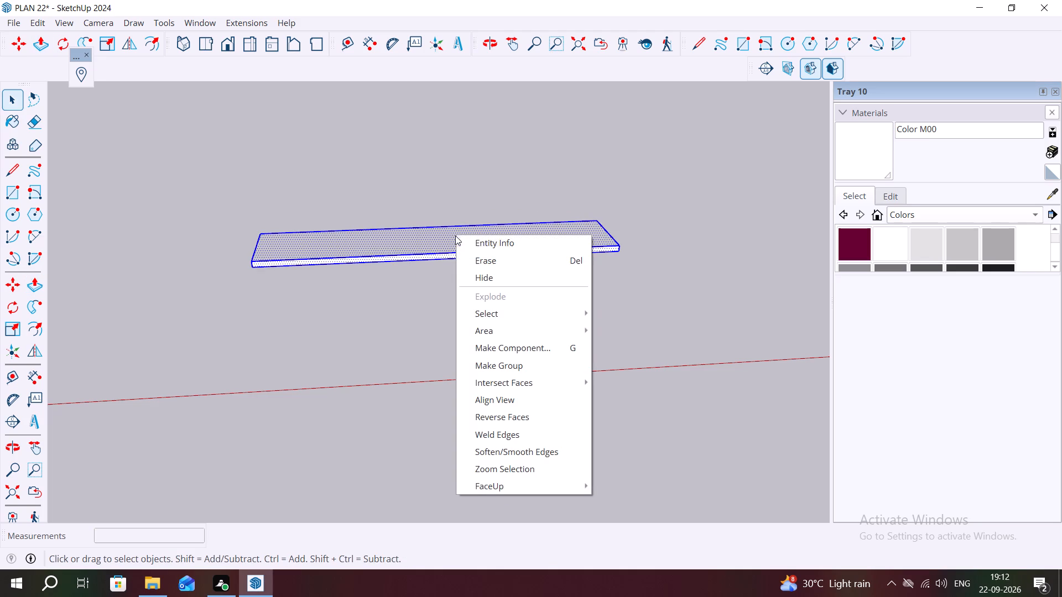
click(525, 361)
Examine the grouped slab beside the house from several angles, including inside the group.
middle_drag(570, 354, 440, 357)
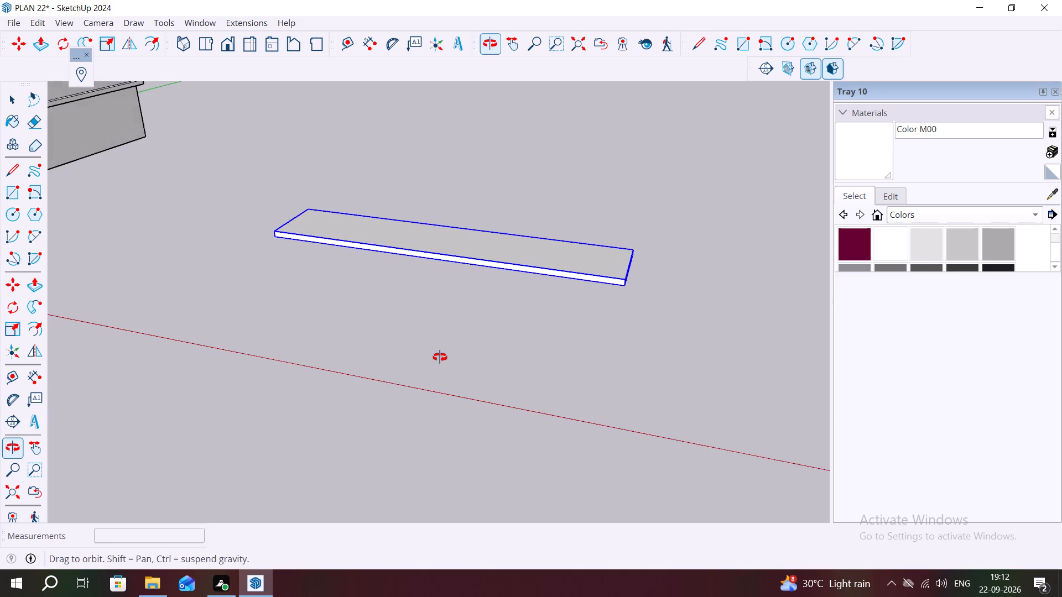
middle_drag(440, 357, 434, 357)
scroll(559, 313, up, 3)
middle_drag(603, 400, 623, 364)
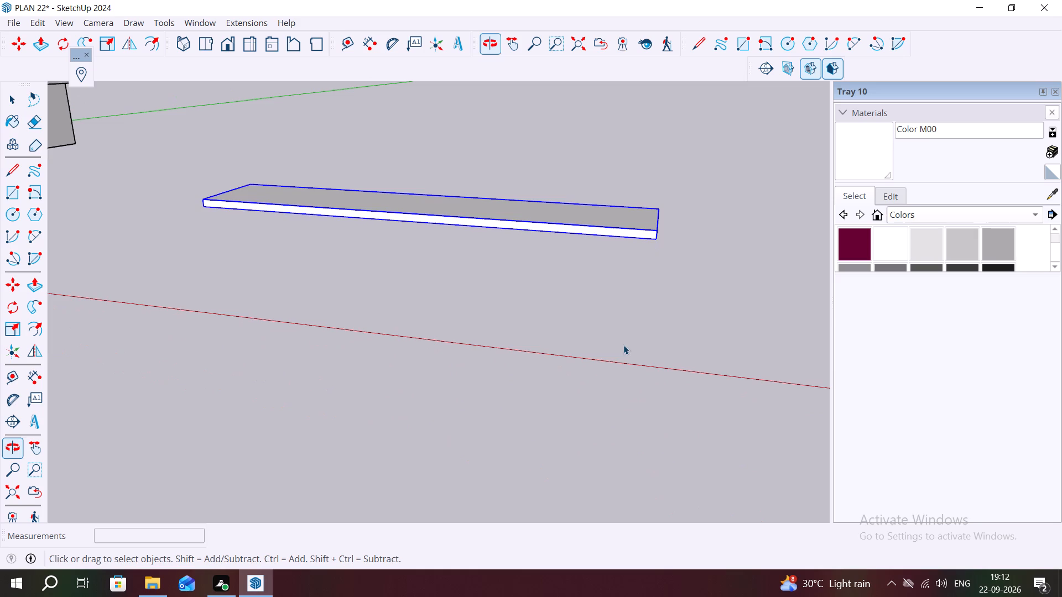
scroll(487, 221, down, 7)
middle_drag(504, 328, 576, 268)
scroll(577, 264, down, 1)
scroll(532, 206, up, 3)
scroll(521, 182, down, 3)
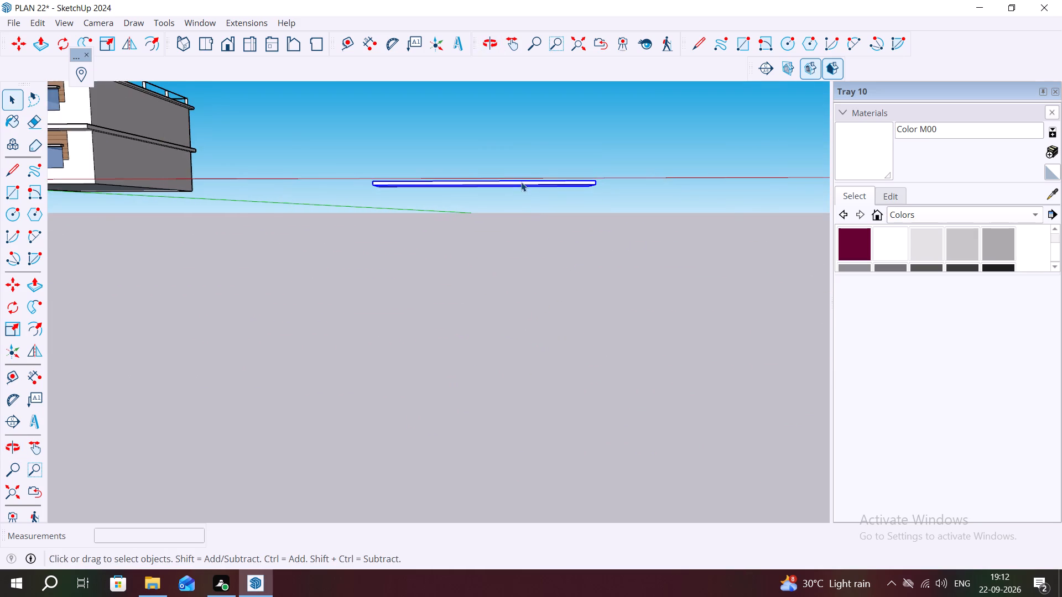
middle_drag(522, 180, 527, 328)
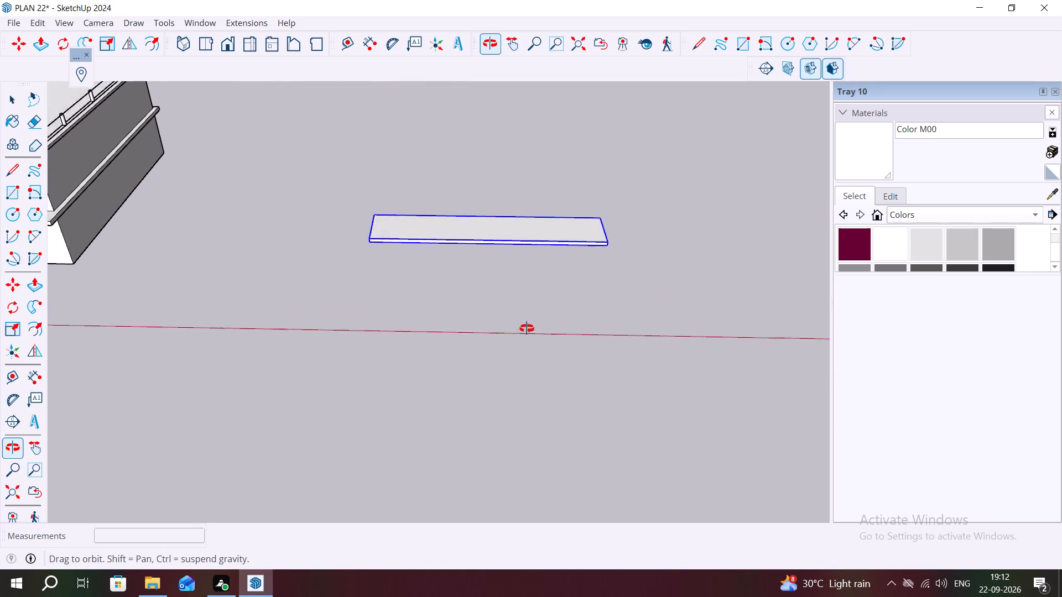
middle_drag(527, 328, 527, 363)
scroll(564, 259, up, 3)
double_click(565, 247)
double_click(565, 247)
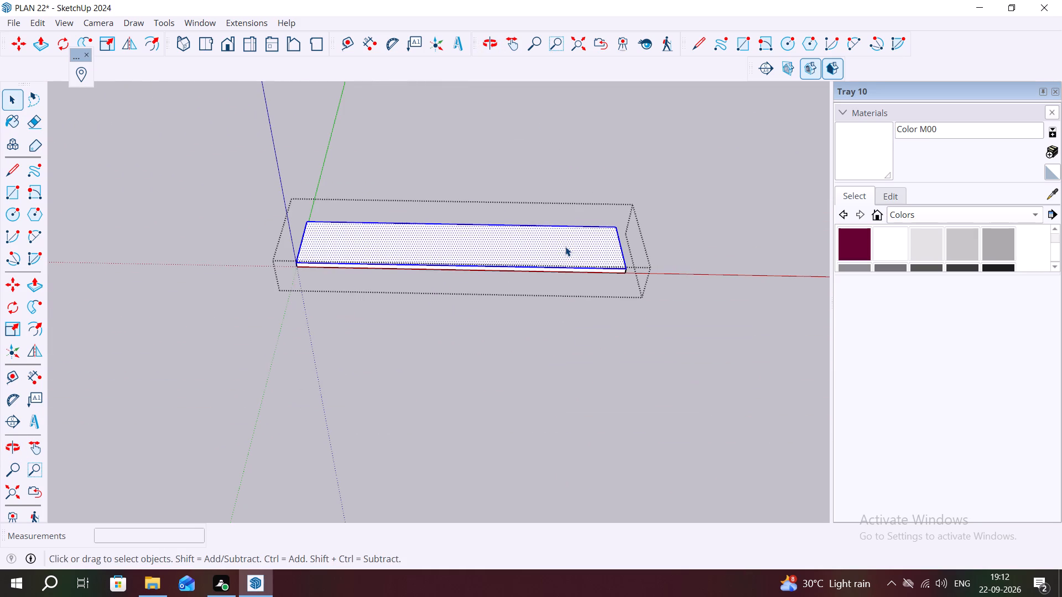
click(684, 252)
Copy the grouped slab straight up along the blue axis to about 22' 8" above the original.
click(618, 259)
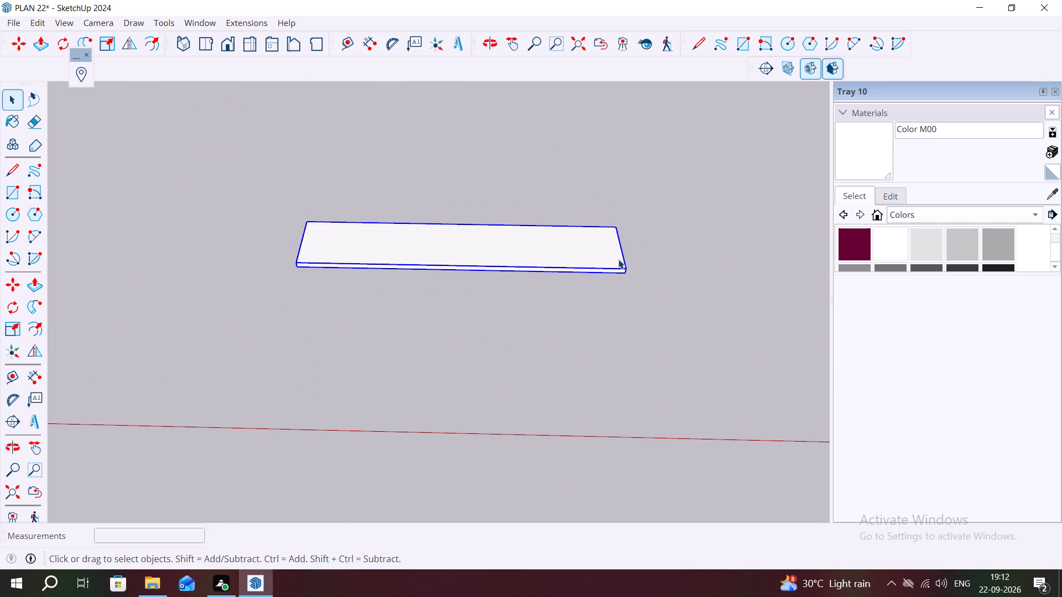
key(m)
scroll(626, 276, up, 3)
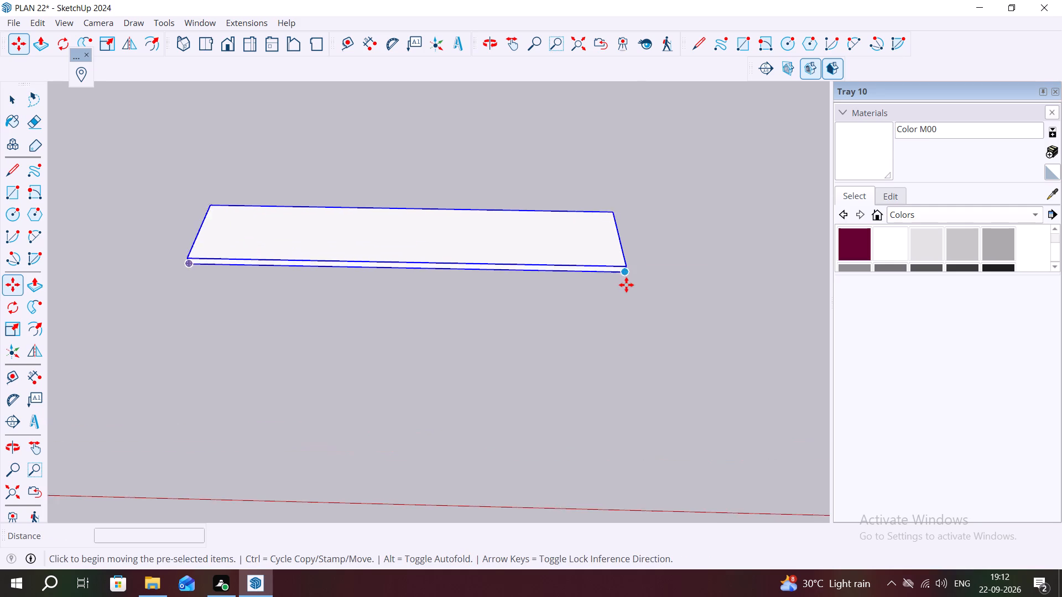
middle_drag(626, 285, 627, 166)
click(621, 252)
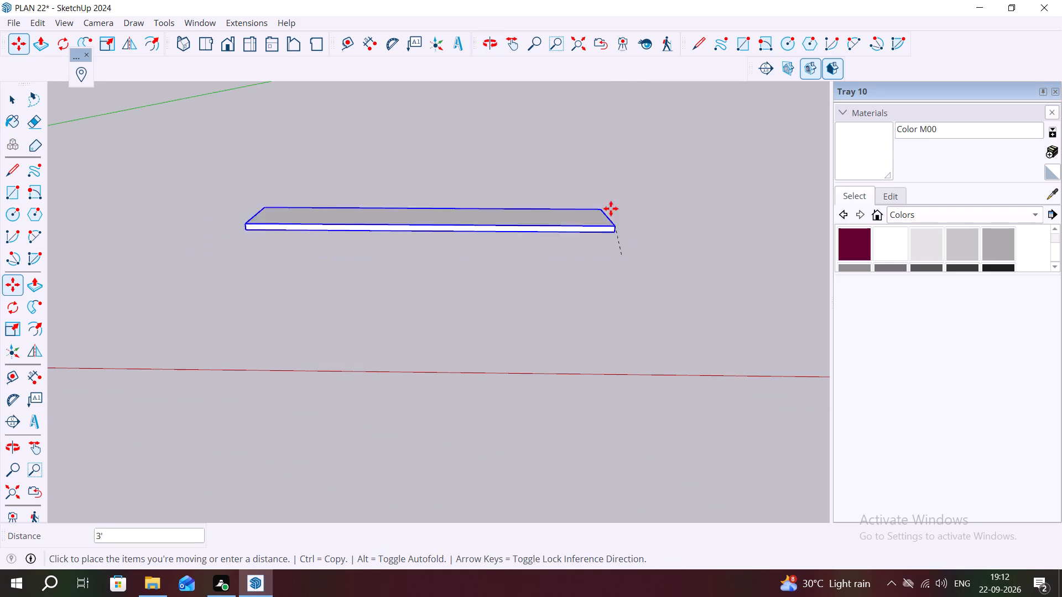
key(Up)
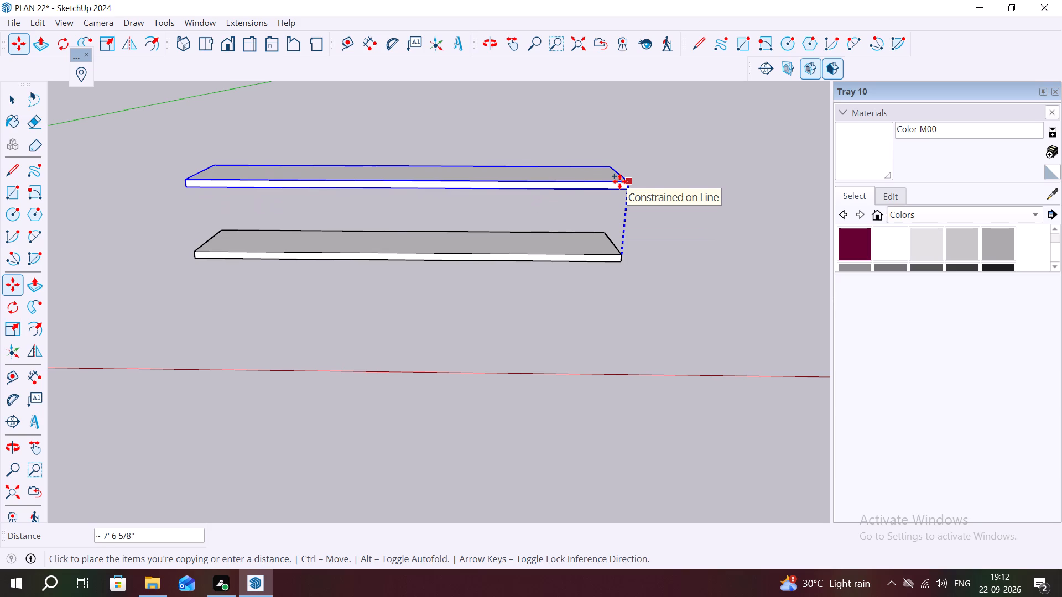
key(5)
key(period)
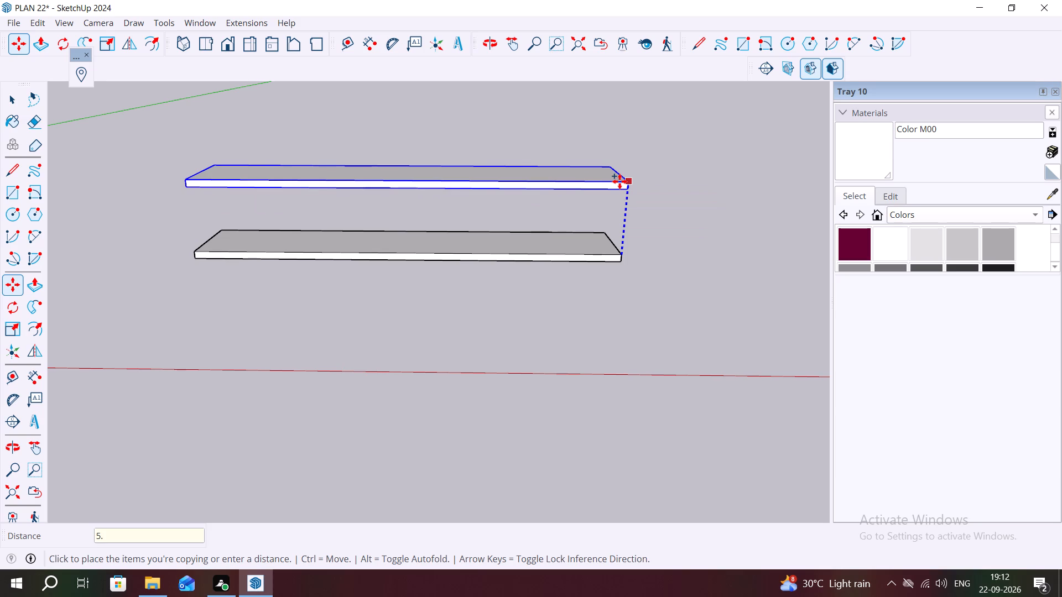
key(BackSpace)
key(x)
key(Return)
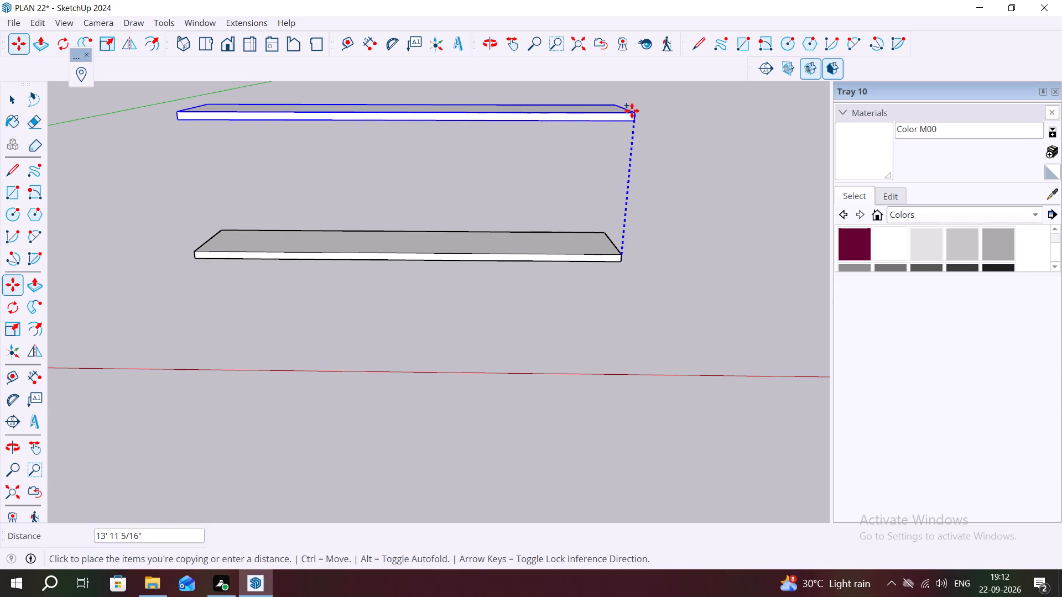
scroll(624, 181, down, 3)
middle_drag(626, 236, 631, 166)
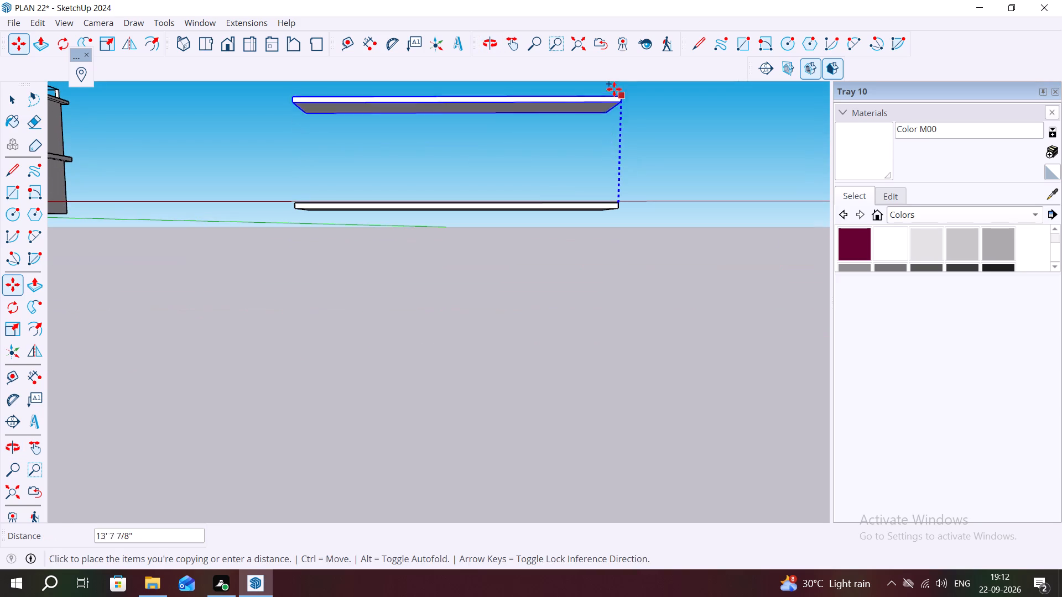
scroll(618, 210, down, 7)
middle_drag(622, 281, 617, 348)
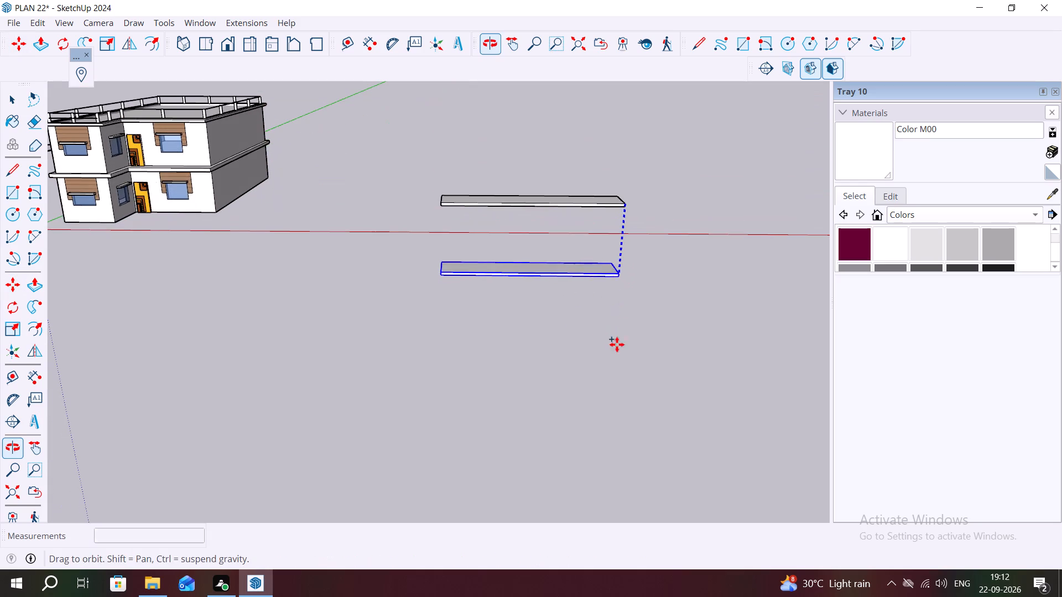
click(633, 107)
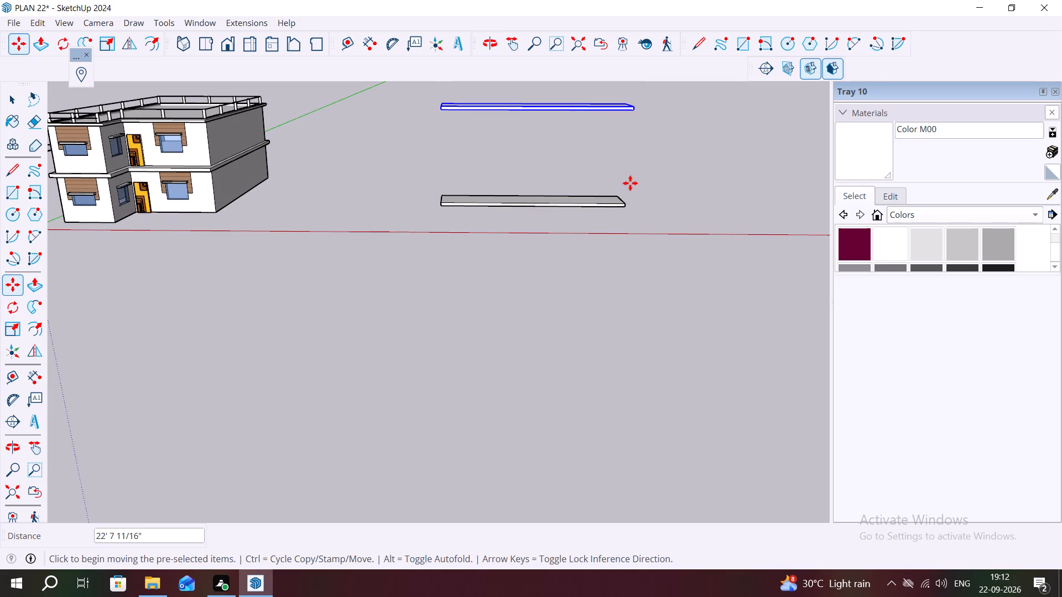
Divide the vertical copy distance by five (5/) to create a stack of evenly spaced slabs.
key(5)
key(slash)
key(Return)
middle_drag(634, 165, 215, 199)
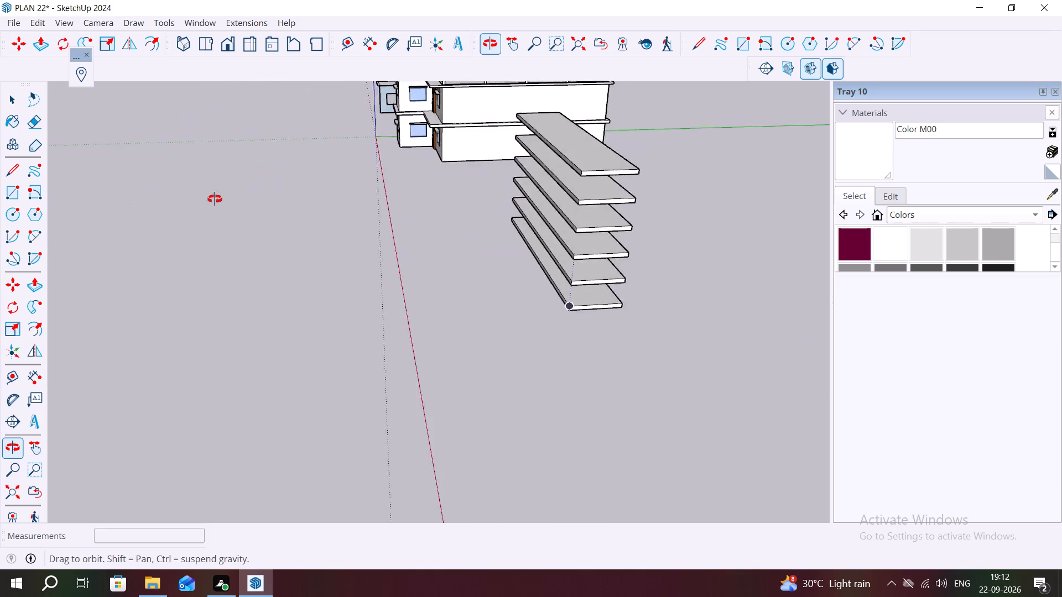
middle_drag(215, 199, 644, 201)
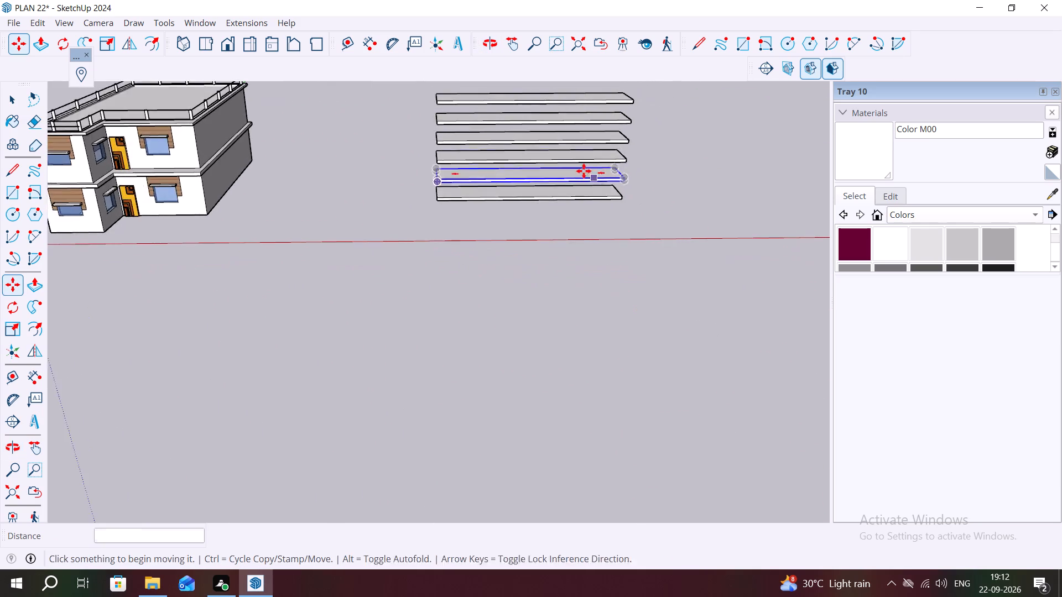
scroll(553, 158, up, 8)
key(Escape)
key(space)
Examine the spacing and ends of the stacked slabs from several angles.
scroll(338, 305, up, 3)
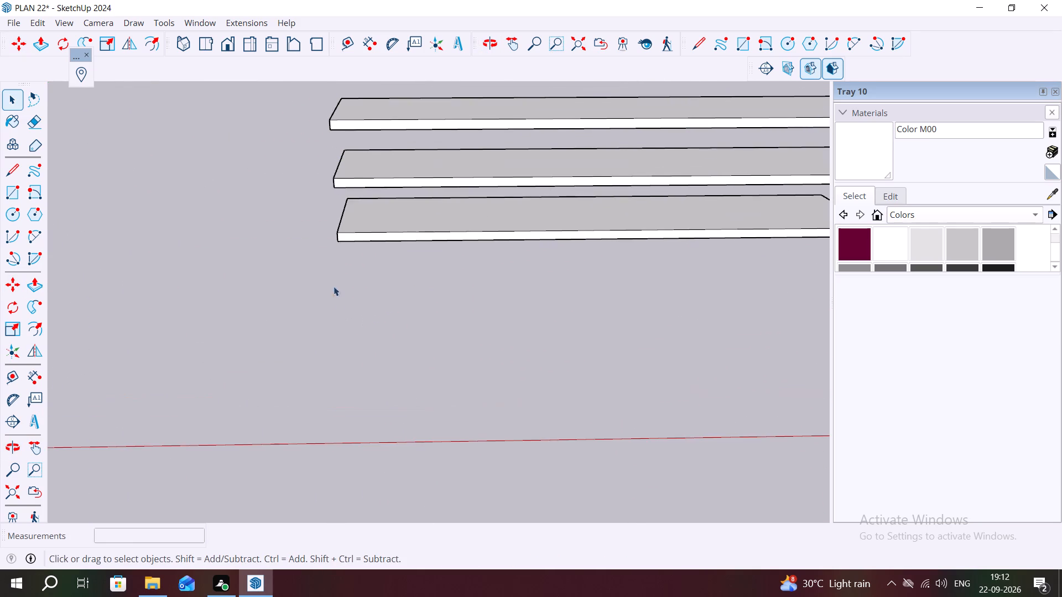
scroll(283, 288, down, 9)
middle_drag(324, 381, 629, 457)
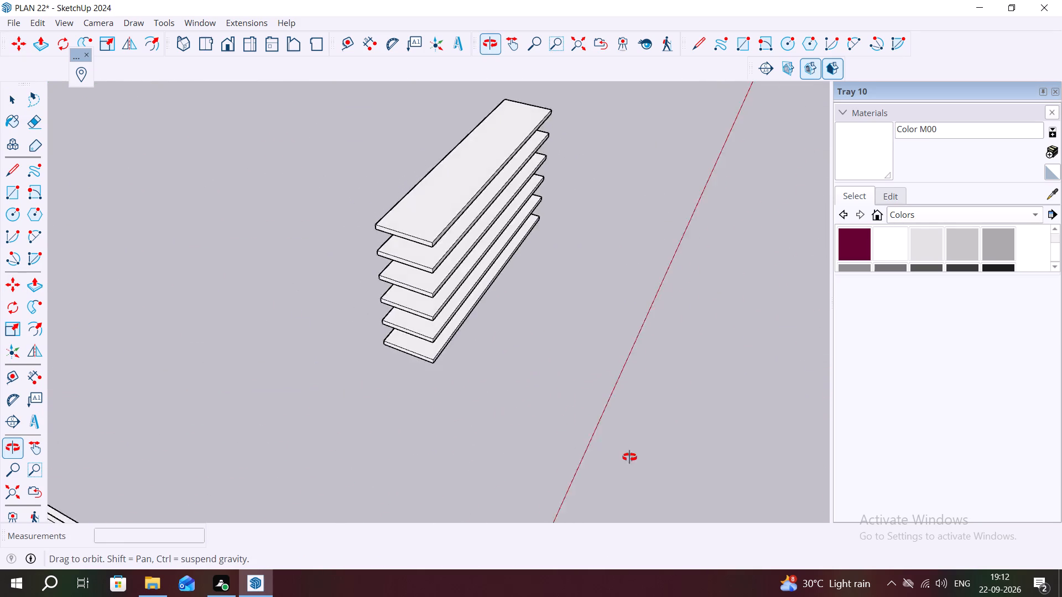
middle_drag(629, 457, 0, 340)
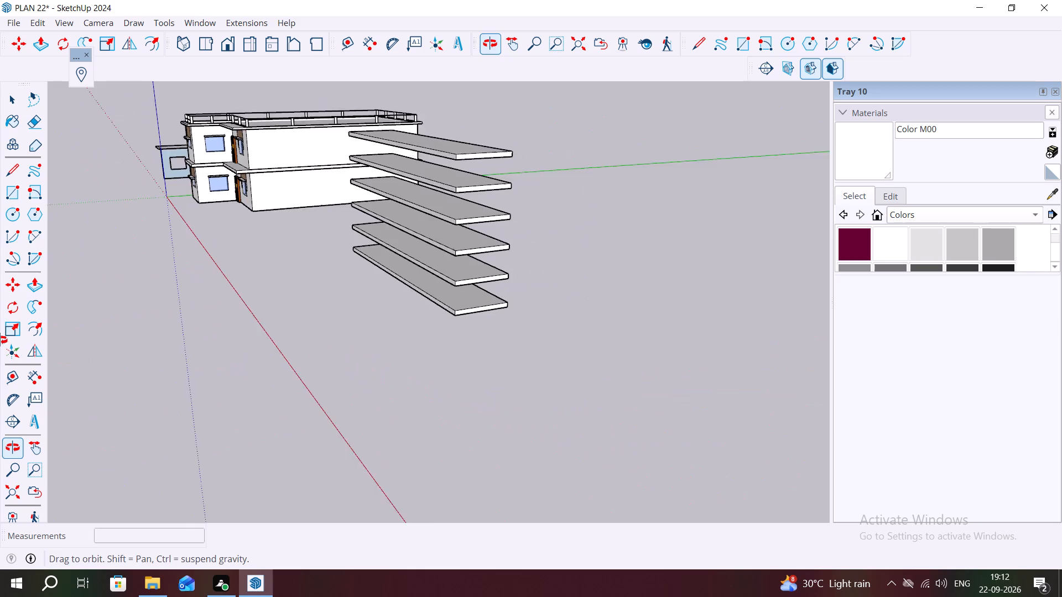
middle_drag(0, 340, 0, 329)
scroll(512, 267, up, 2)
middle_drag(499, 276, 377, 276)
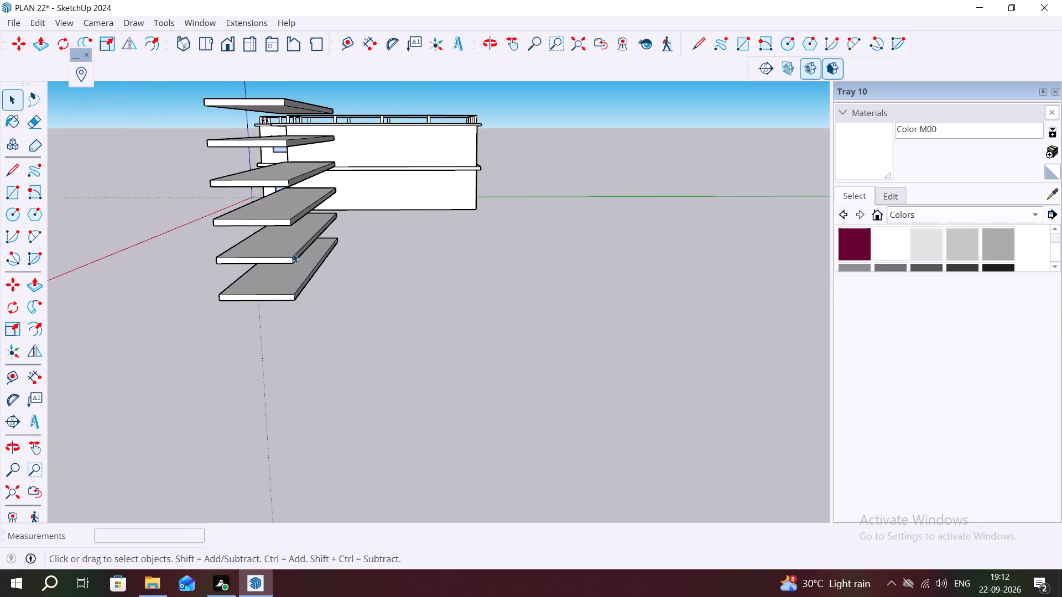
double_click(285, 256)
click(352, 273)
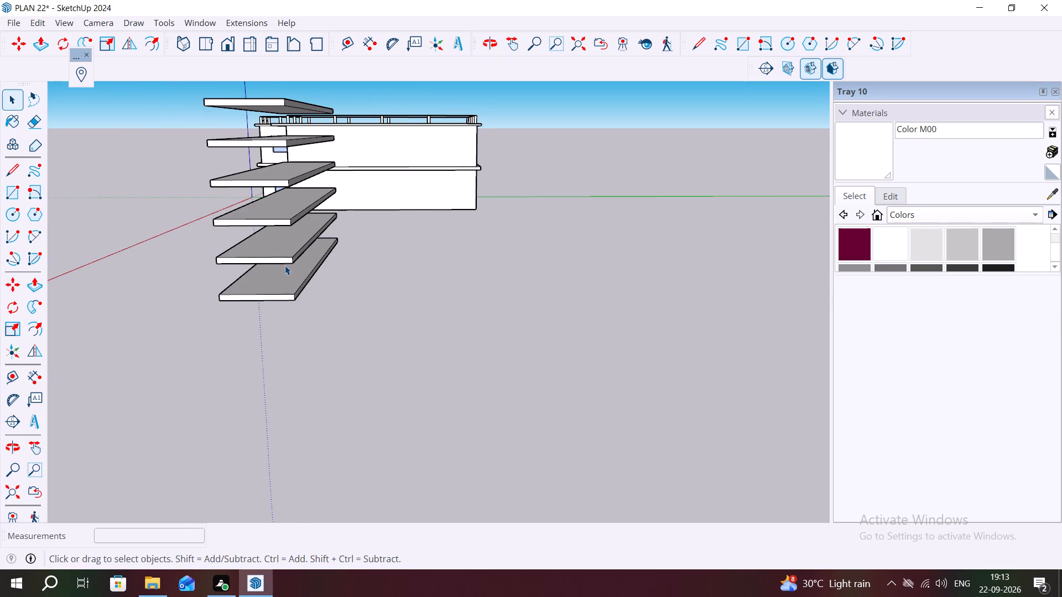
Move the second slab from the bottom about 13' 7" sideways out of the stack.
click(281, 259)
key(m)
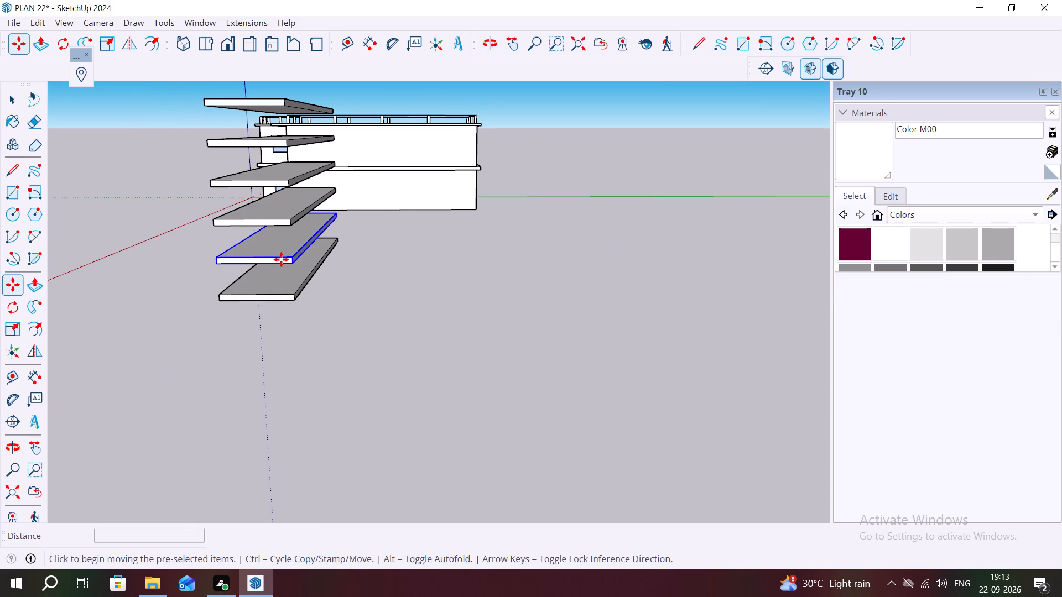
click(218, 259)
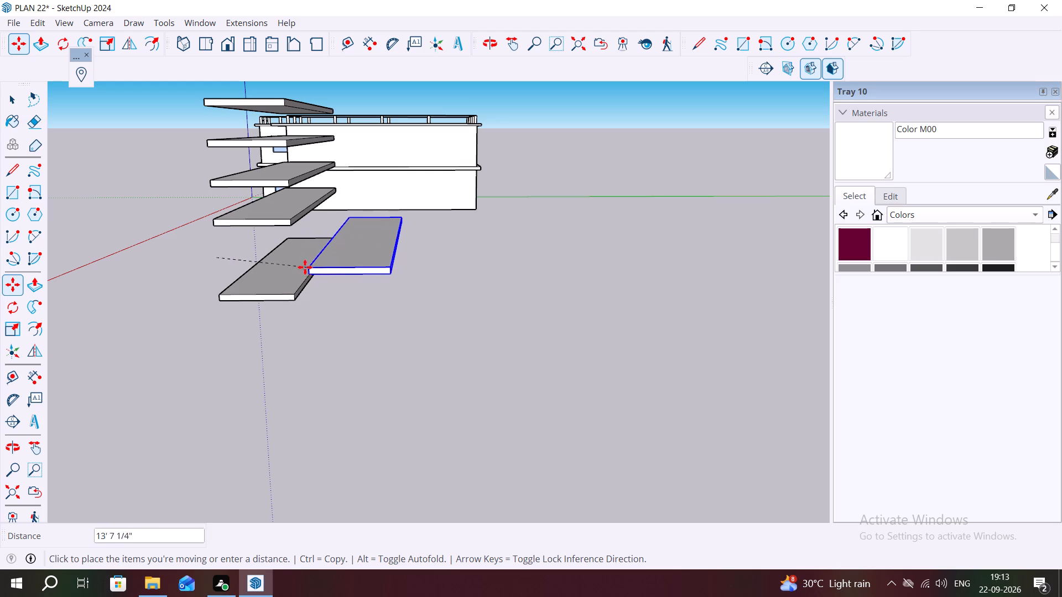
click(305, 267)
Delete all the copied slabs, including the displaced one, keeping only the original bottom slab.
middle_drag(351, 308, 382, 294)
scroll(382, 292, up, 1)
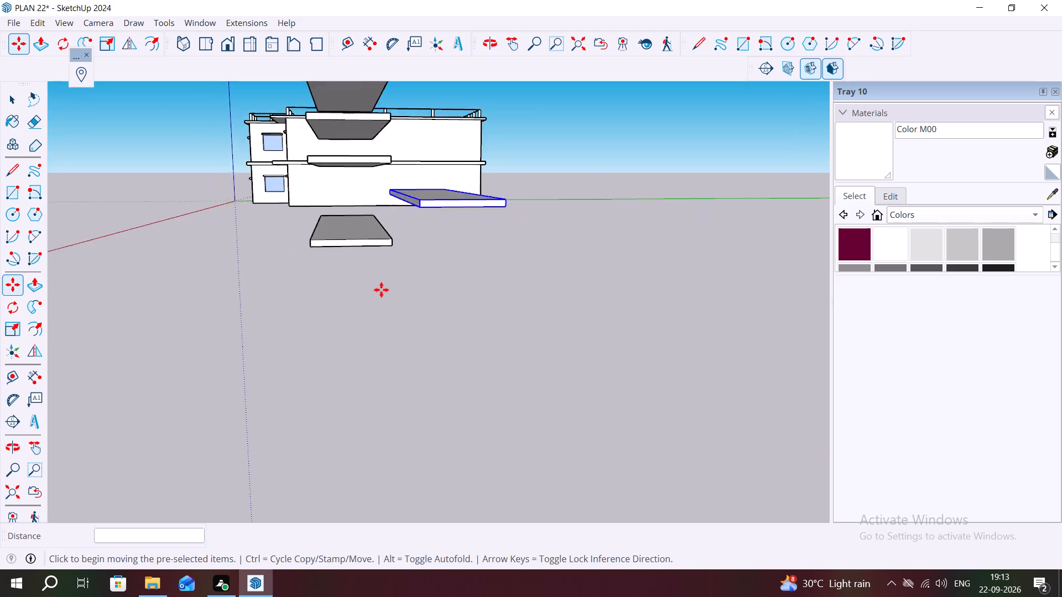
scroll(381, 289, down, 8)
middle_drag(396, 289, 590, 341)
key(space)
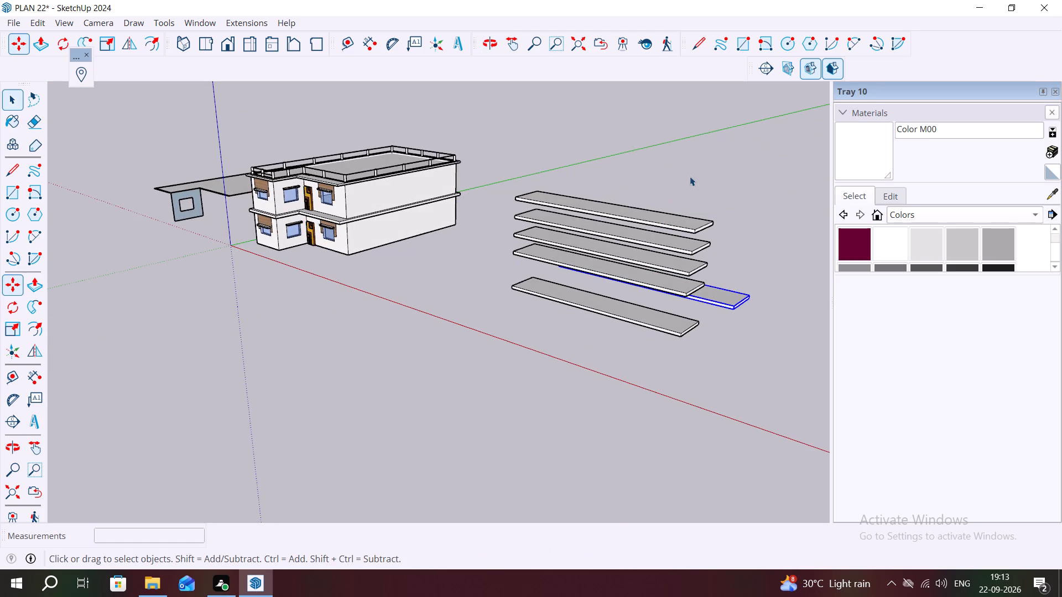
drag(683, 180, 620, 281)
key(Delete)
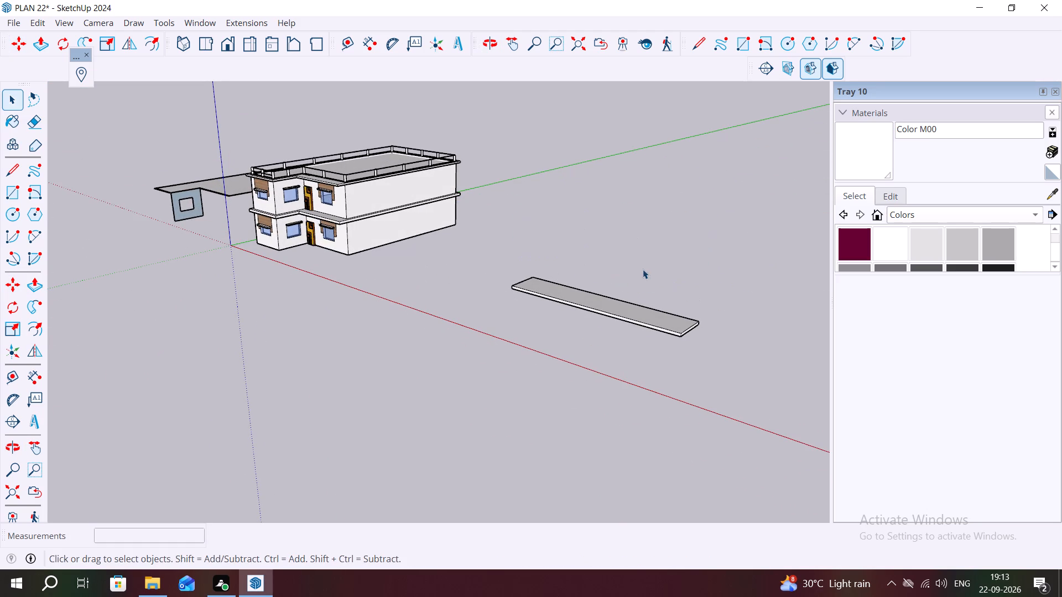
Examine the single slab beside the house from above and from low angles.
middle_drag(529, 300, 544, 332)
scroll(564, 333, up, 4)
middle_drag(341, 279, 605, 375)
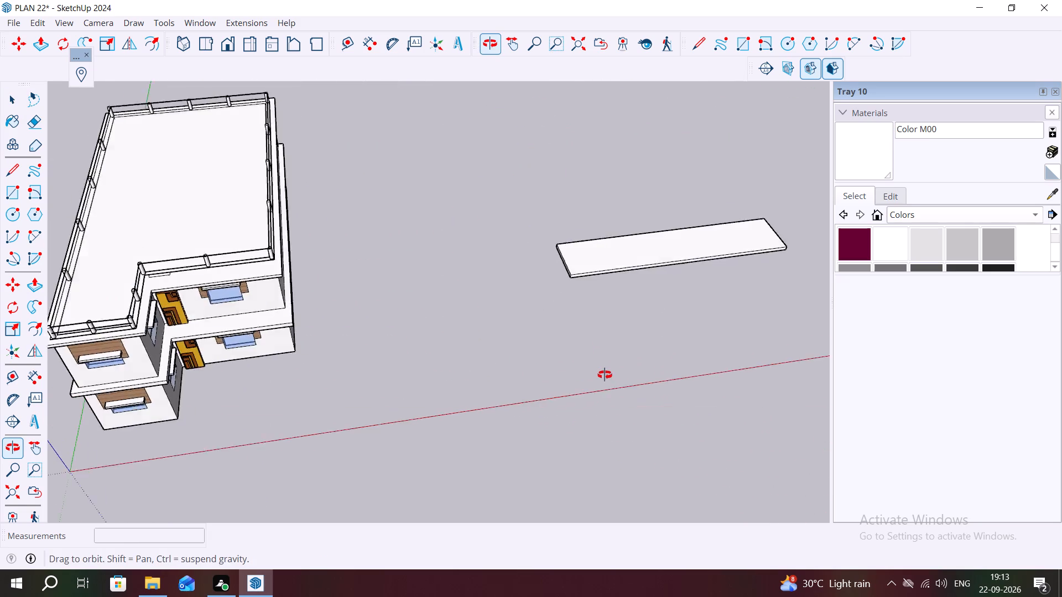
middle_drag(605, 375, 549, 298)
scroll(507, 257, up, 3)
scroll(504, 247, down, 8)
scroll(690, 247, up, 4)
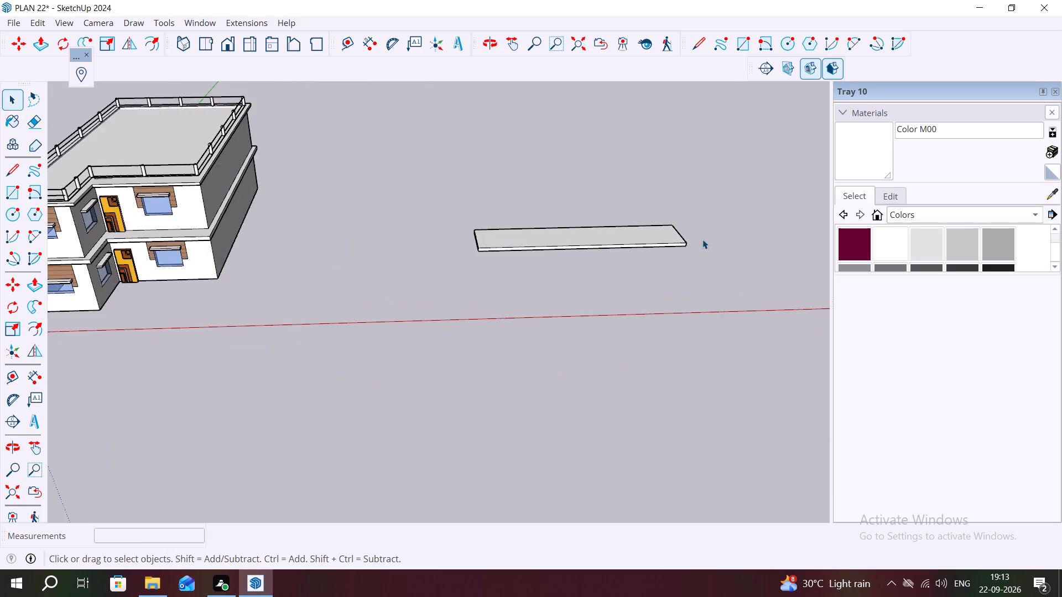
scroll(702, 239, up, 4)
middle_drag(707, 269, 694, 197)
scroll(693, 196, up, 4)
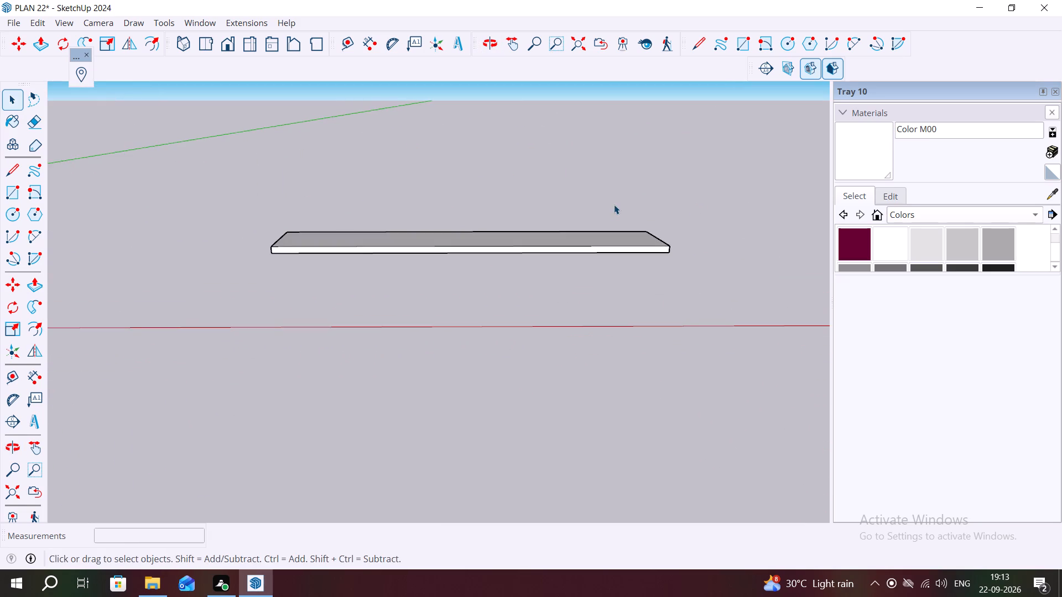
middle_drag(614, 211, 615, 344)
scroll(615, 345, down, 1)
scroll(492, 306, up, 1)
scroll(436, 248, down, 7)
middle_drag(539, 257, 539, 225)
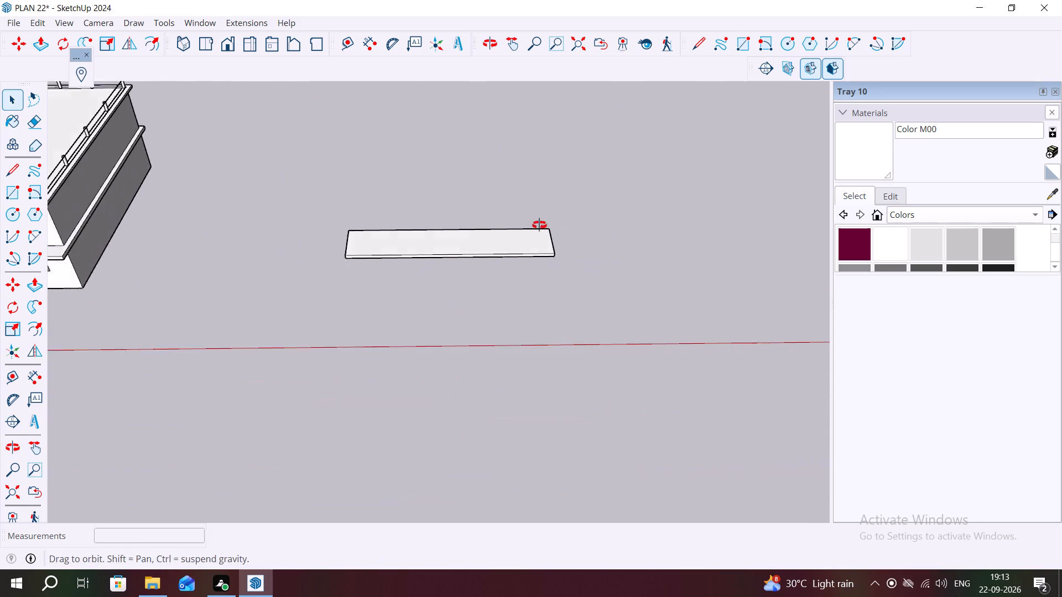
middle_drag(539, 225, 539, 198)
scroll(539, 193, up, 6)
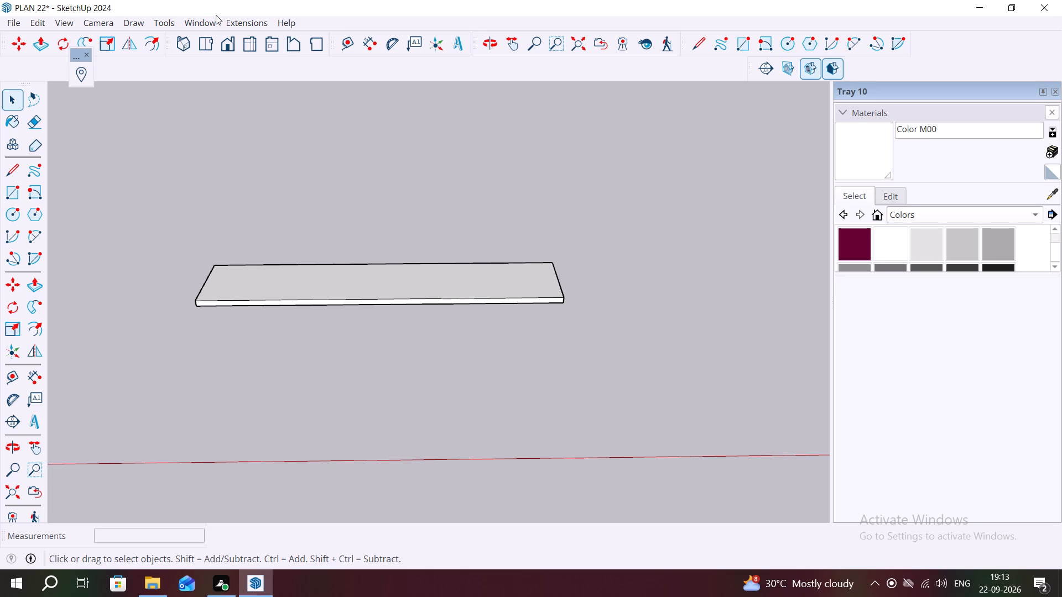
Examine the railing designs offered by MajRail, going through the rail types from Type A to Type W.
click(268, 22)
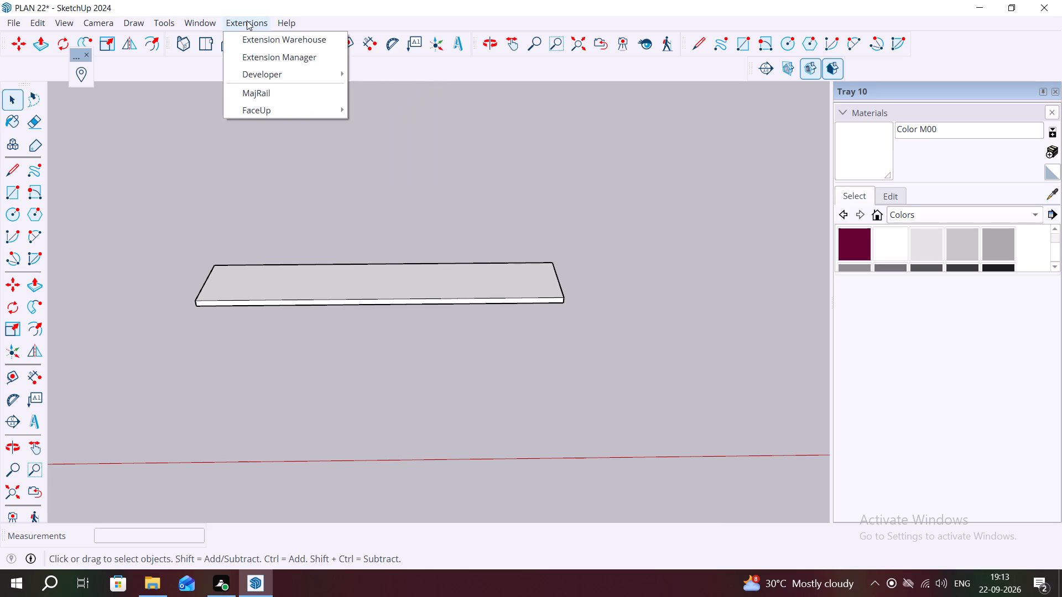
double_click(247, 20)
click(275, 92)
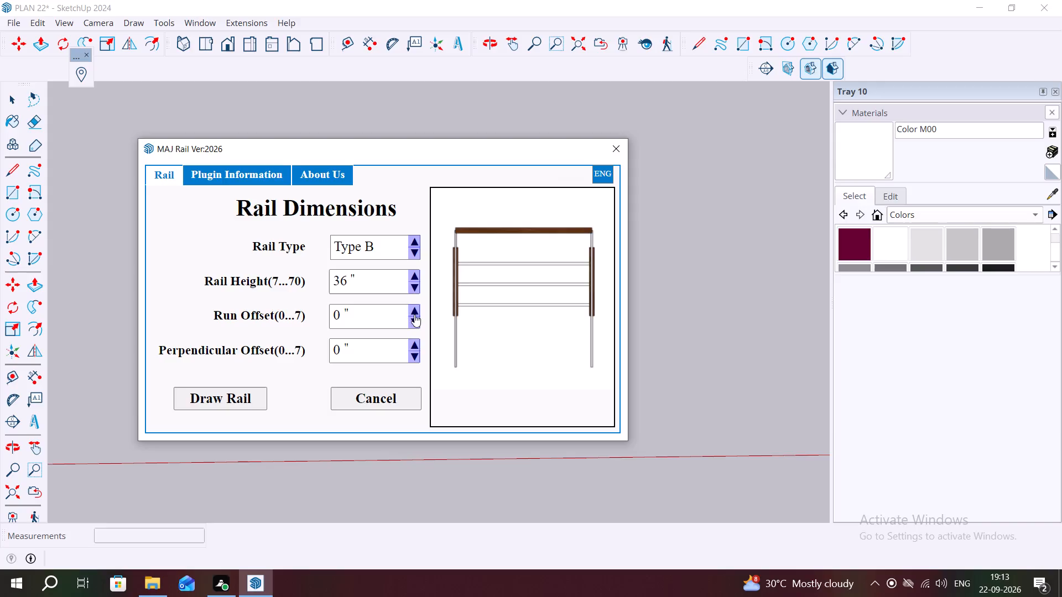
click(413, 256)
click(413, 256)
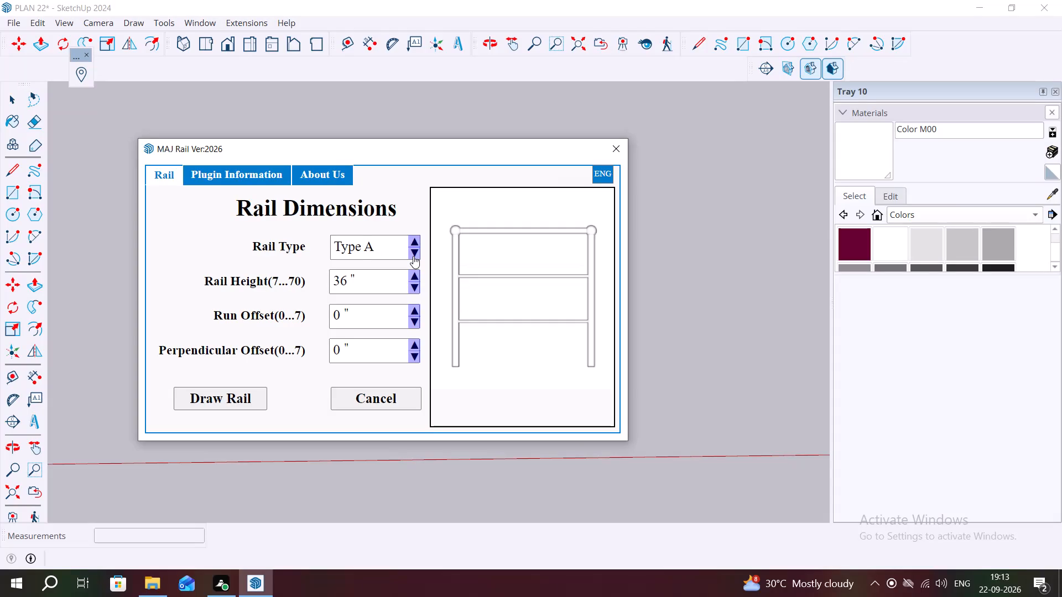
click(413, 256)
double_click(413, 256)
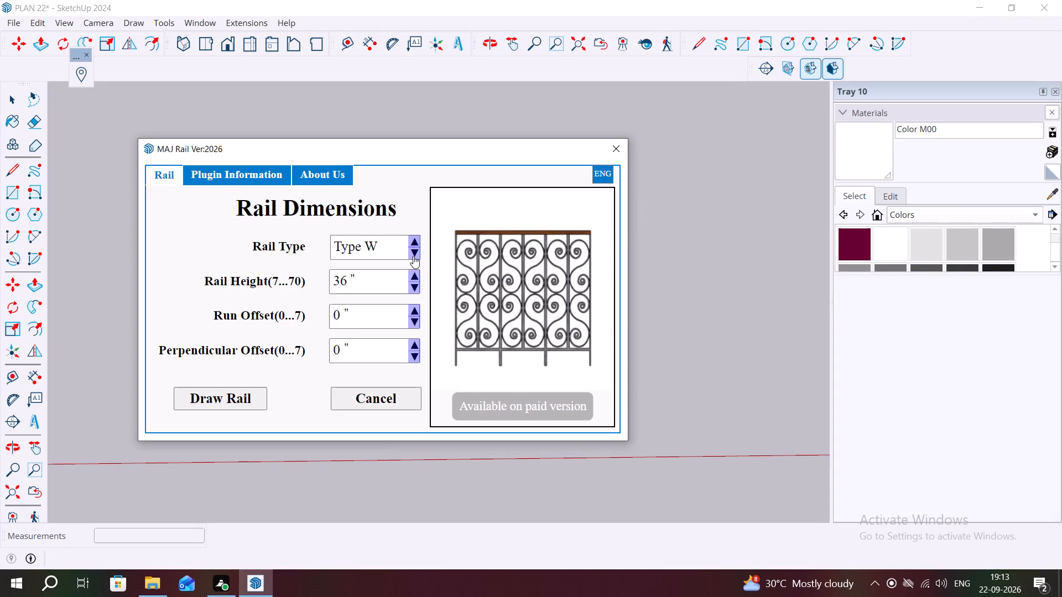
double_click(413, 256)
click(413, 256)
click(413, 256)
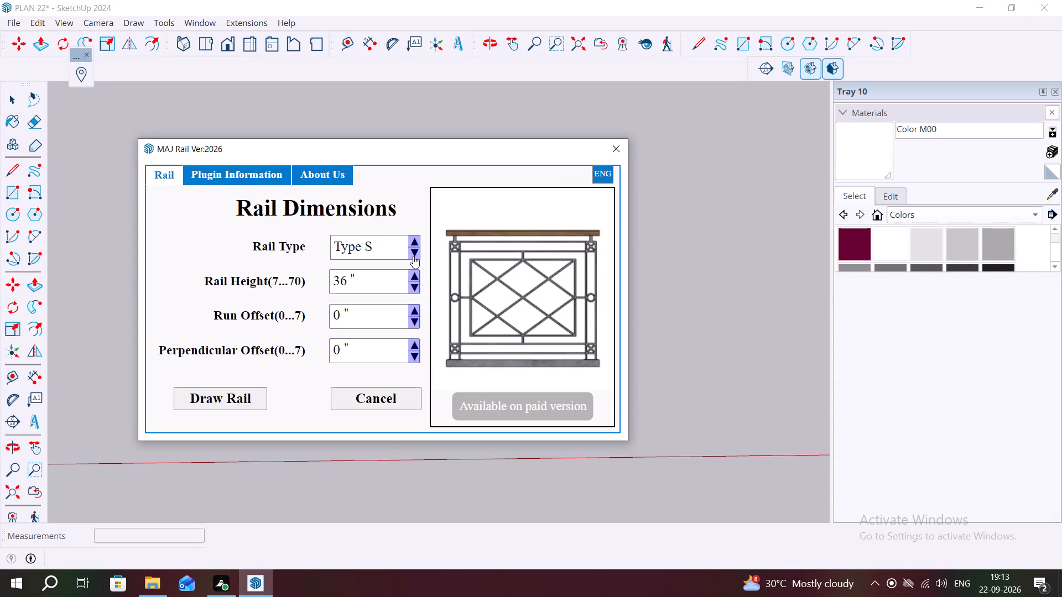
double_click(413, 256)
triple_click(413, 256)
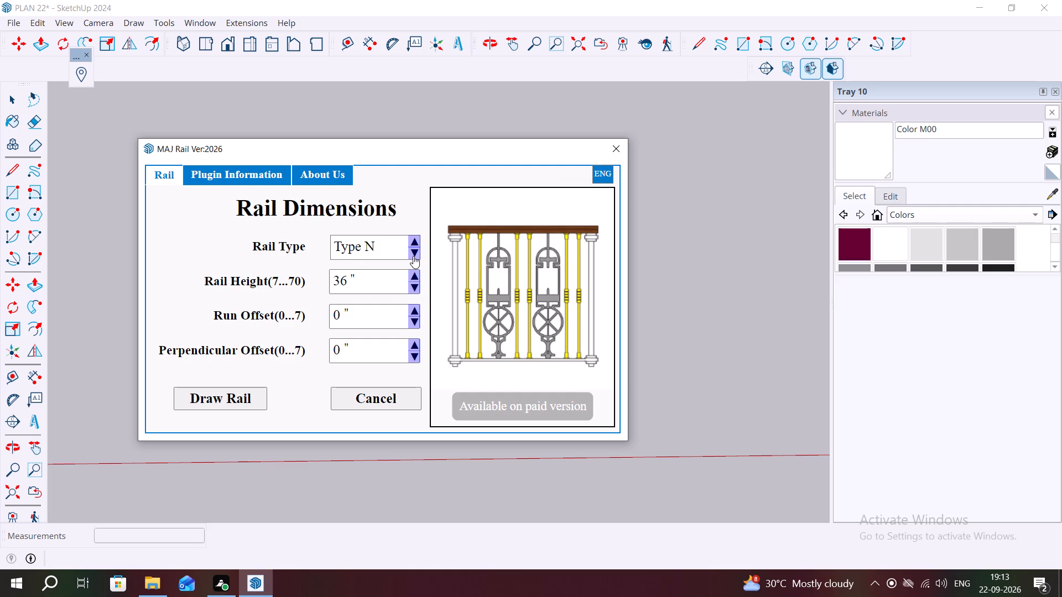
triple_click(413, 256)
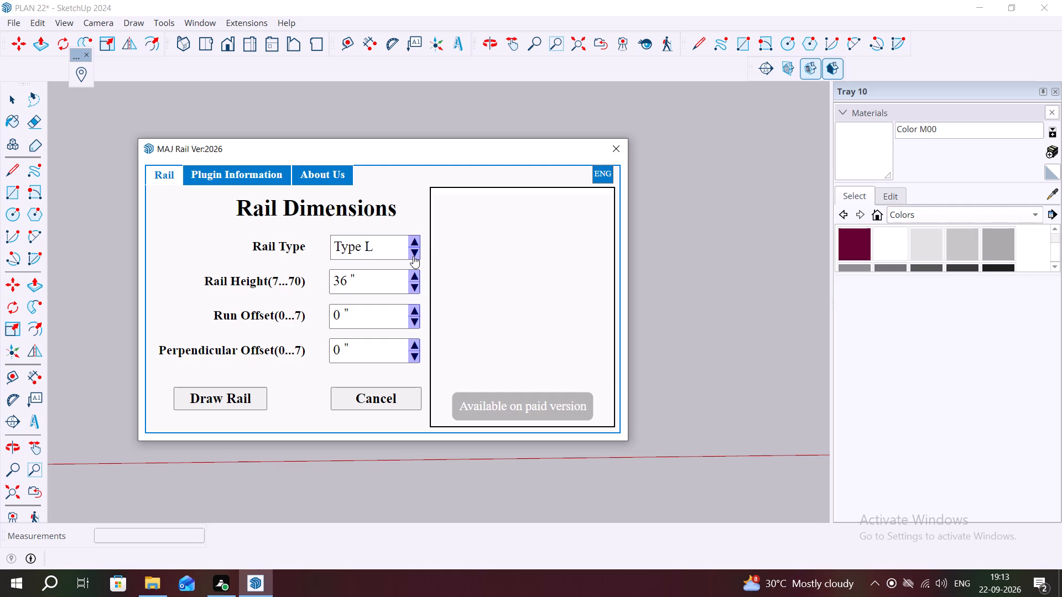
click(413, 256)
double_click(413, 256)
click(413, 256)
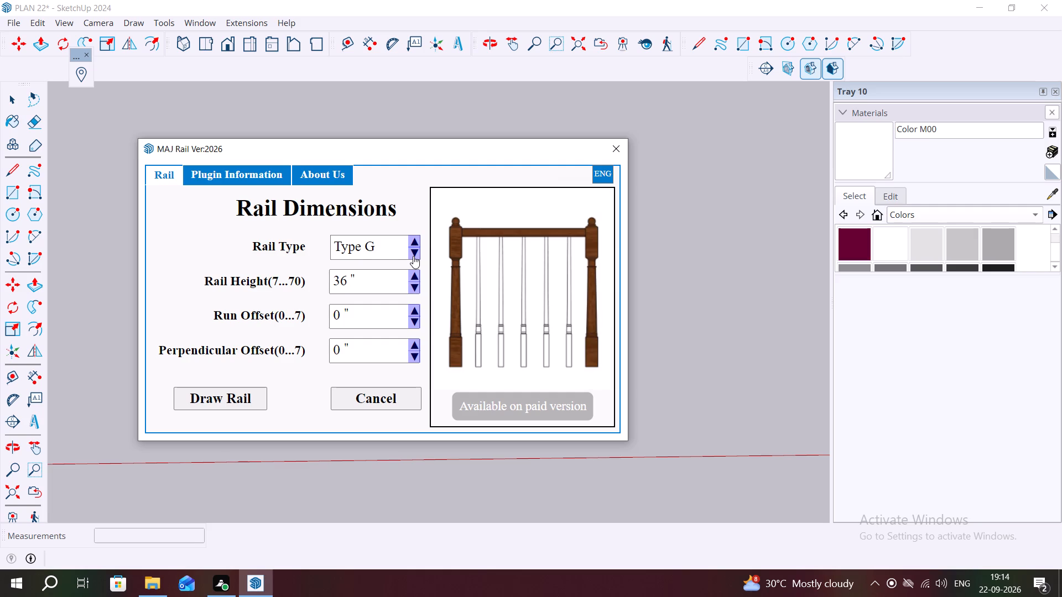
triple_click(408, 250)
triple_click(408, 250)
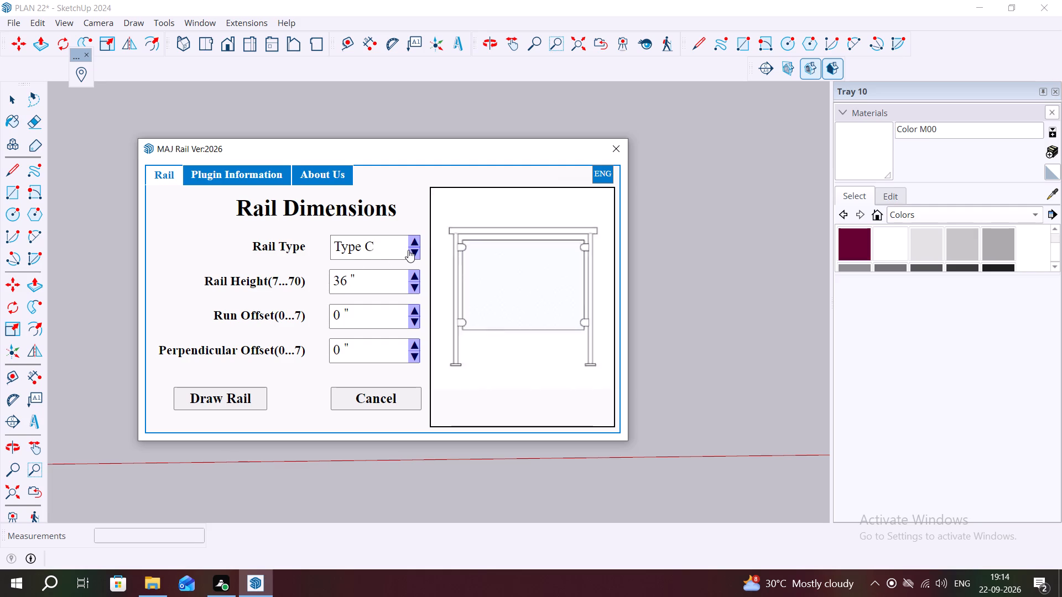
click(408, 250)
click(414, 245)
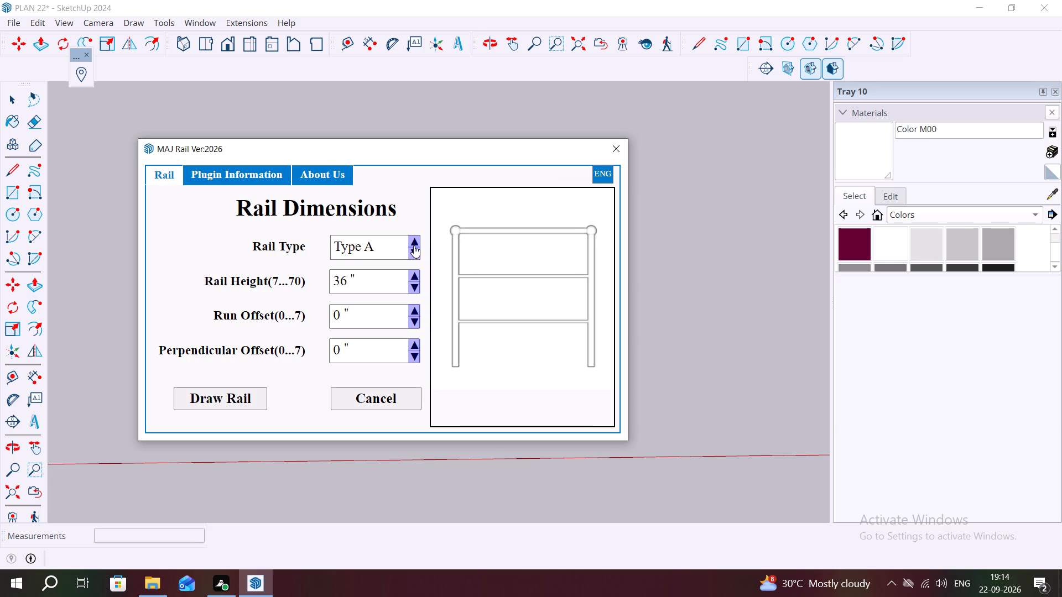
Start a Type B MajRail railing, 36" high with zero offsets, with its first pole at one corner of the slab's long front edge.
click(414, 245)
click(236, 394)
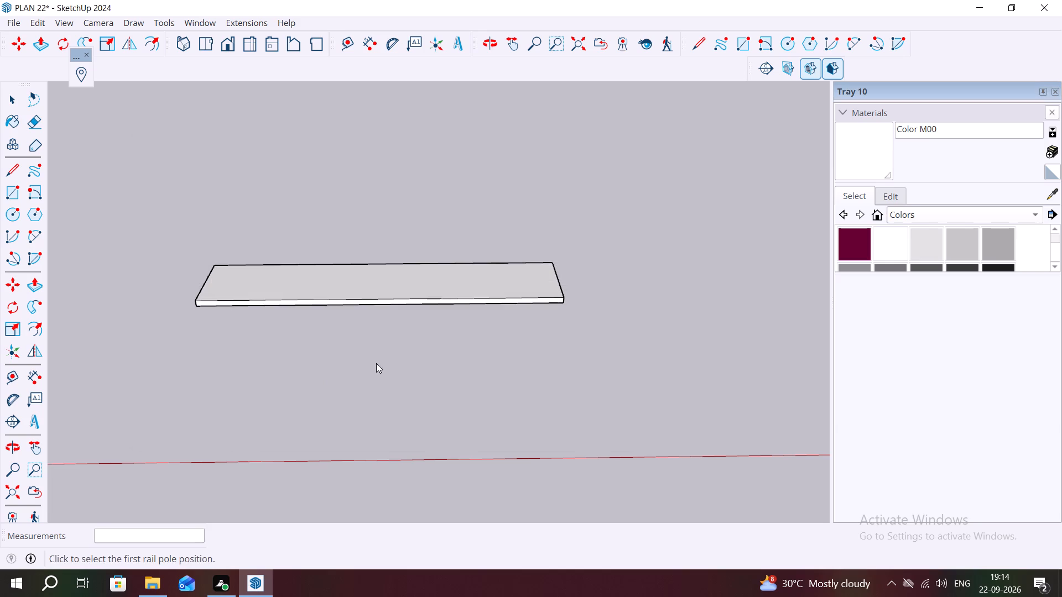
scroll(222, 302, up, 3)
click(189, 300)
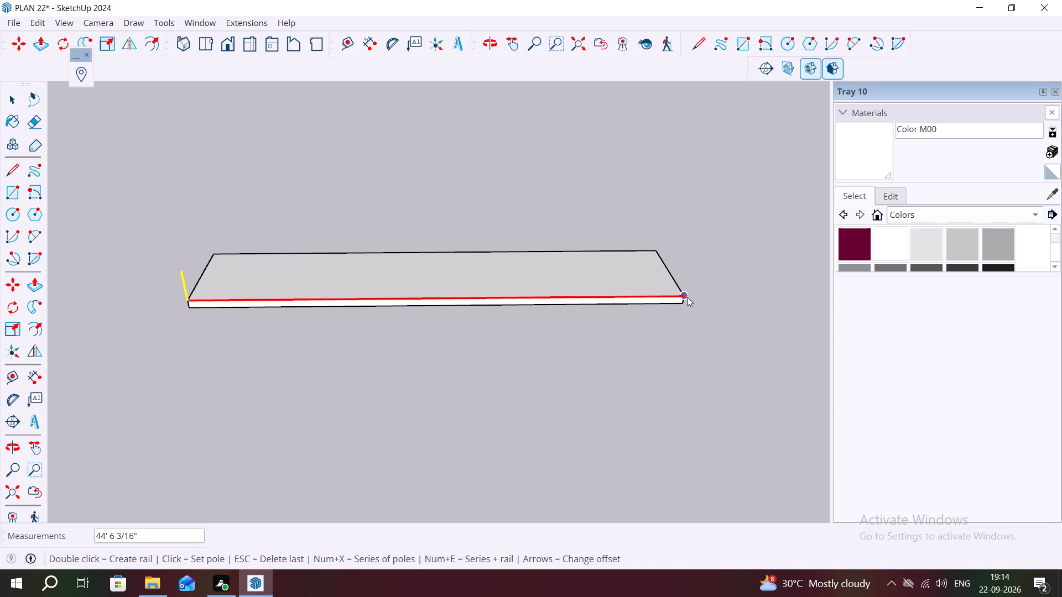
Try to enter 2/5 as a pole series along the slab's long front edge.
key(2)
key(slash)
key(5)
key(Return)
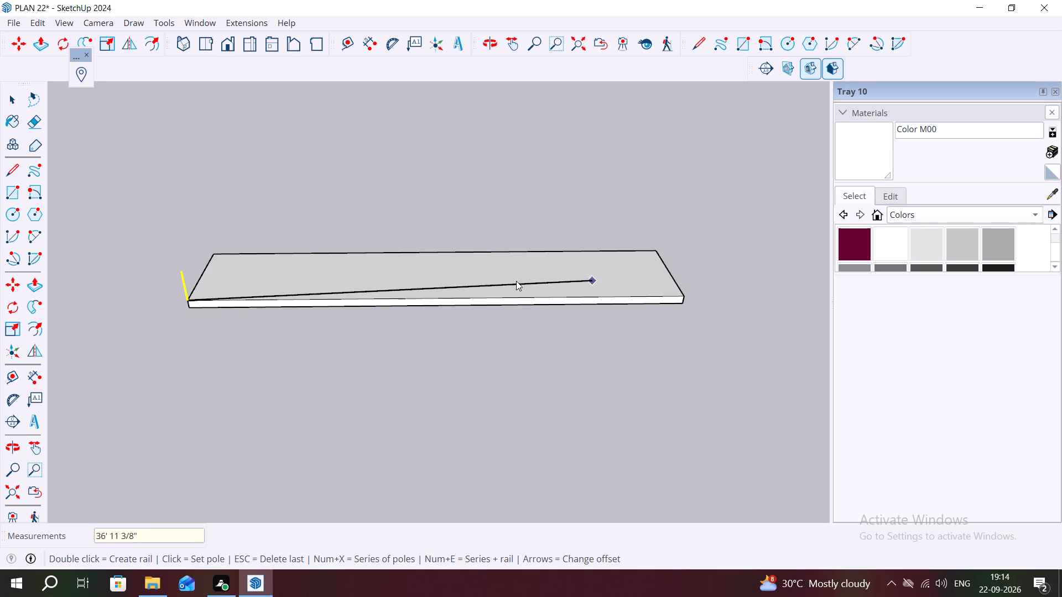
Set four intermediate poles and an end pole along the slab's long front edge, and create the rail through them.
click(285, 301)
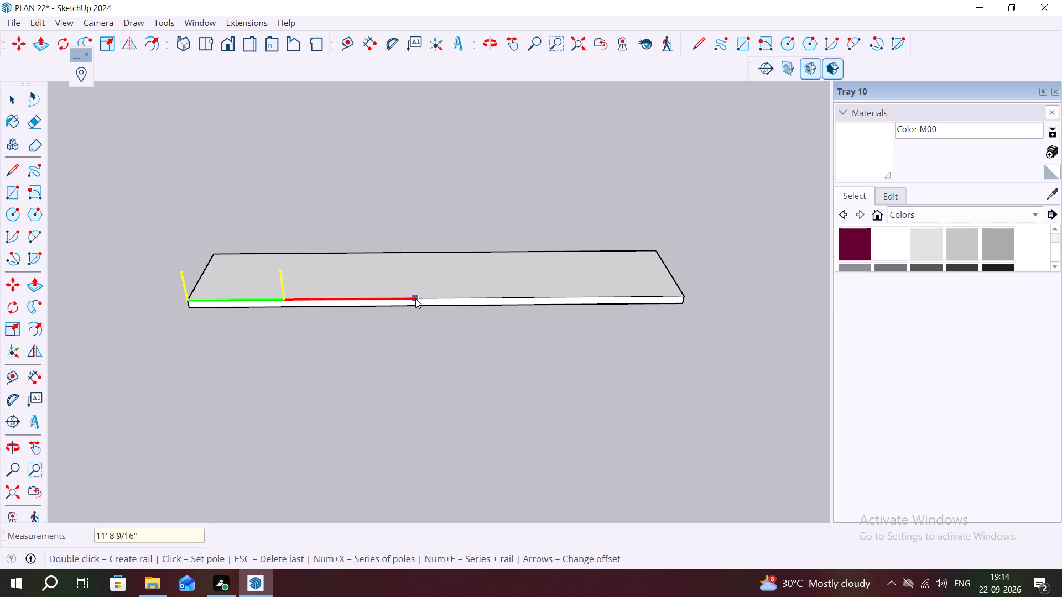
click(415, 298)
click(529, 297)
click(631, 295)
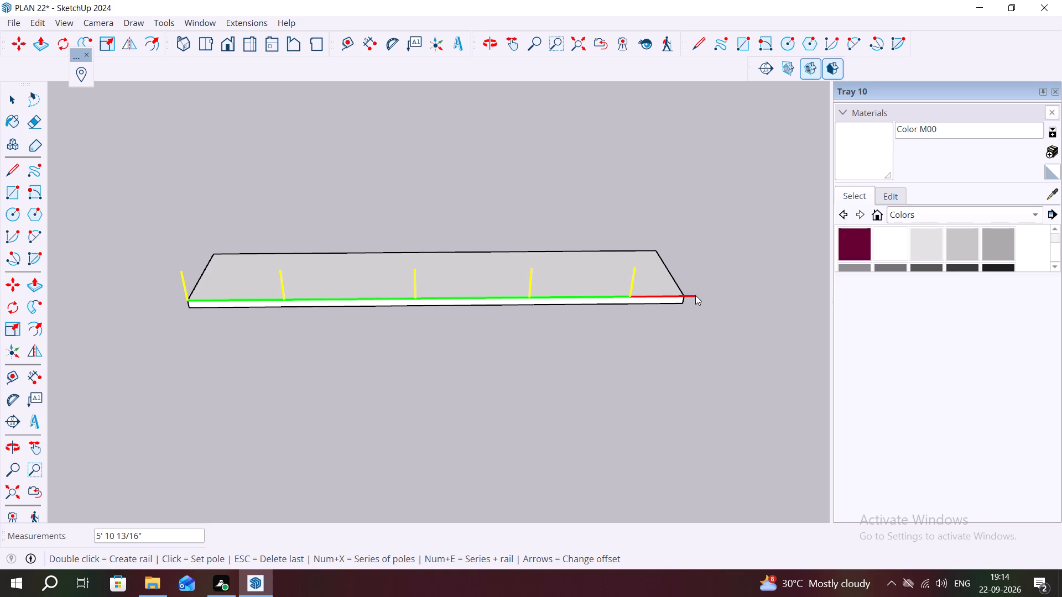
click(687, 296)
double_click(687, 296)
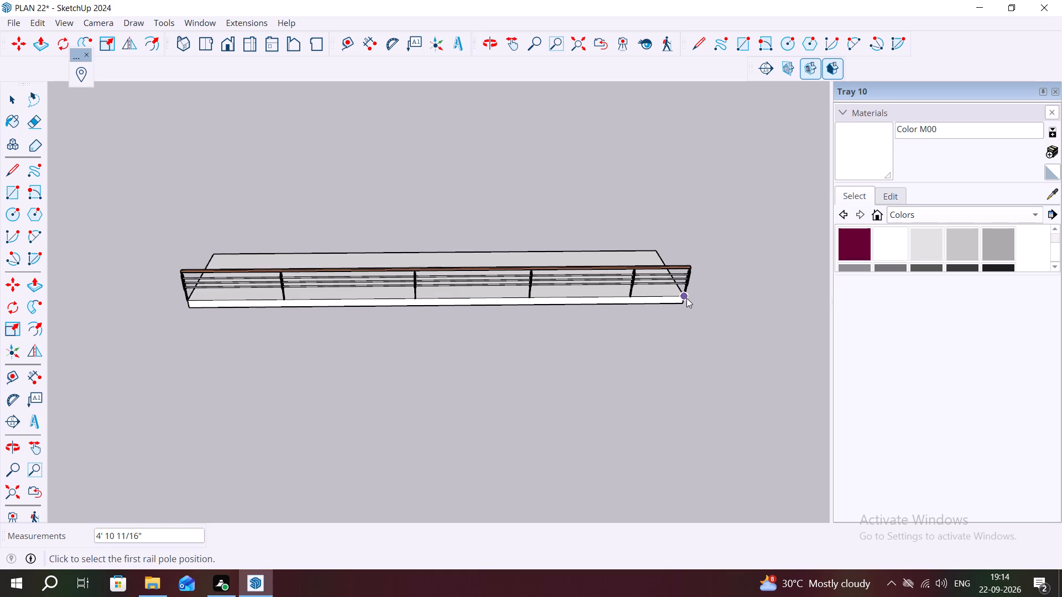
Examine the new railing on the slab from several angles and from farther away.
middle_drag(687, 300, 211, 282)
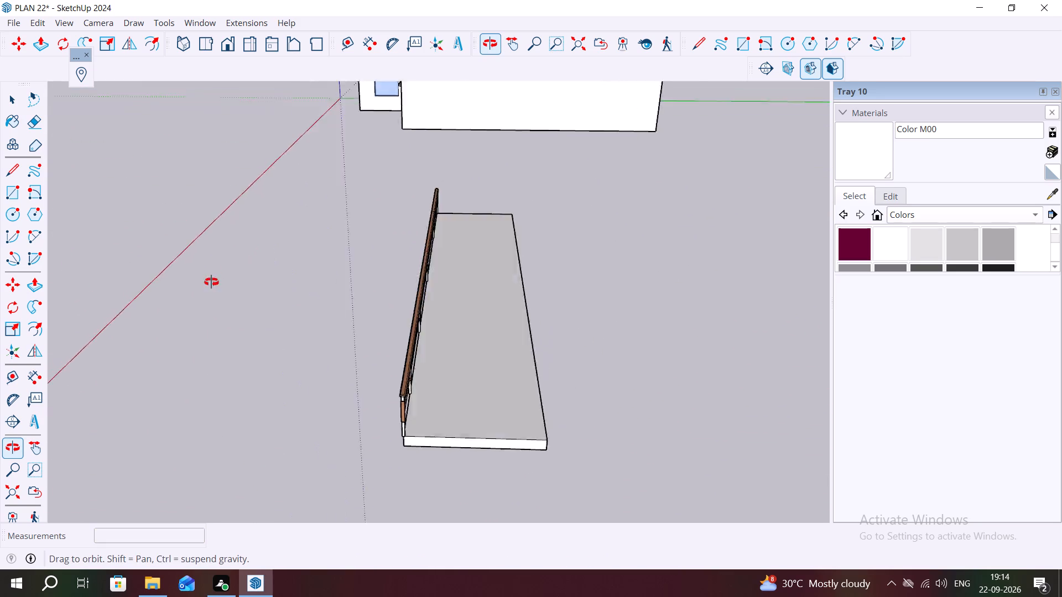
middle_drag(211, 282, 105, 224)
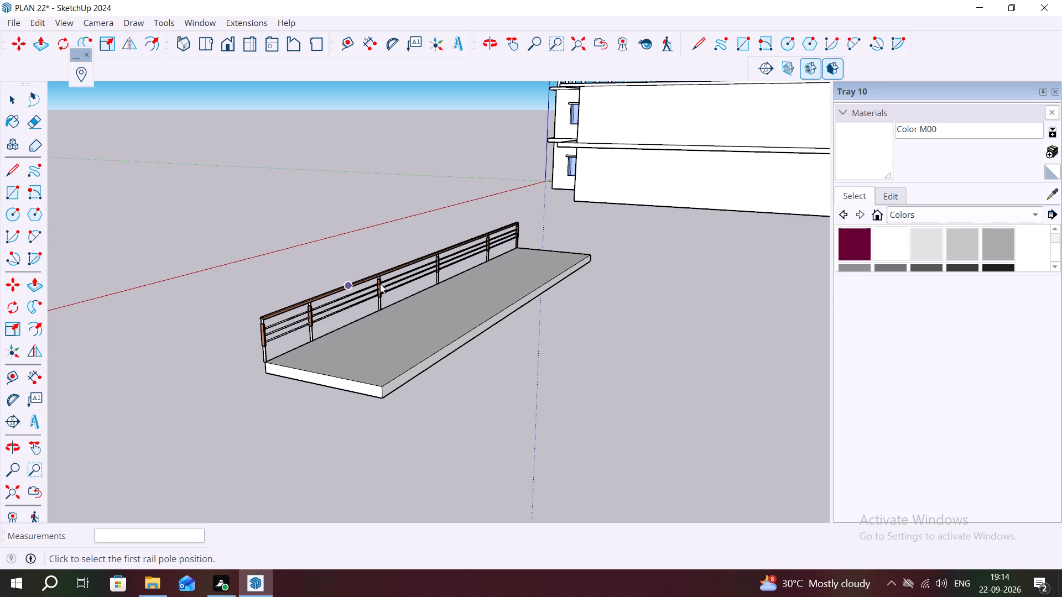
scroll(273, 362, up, 6)
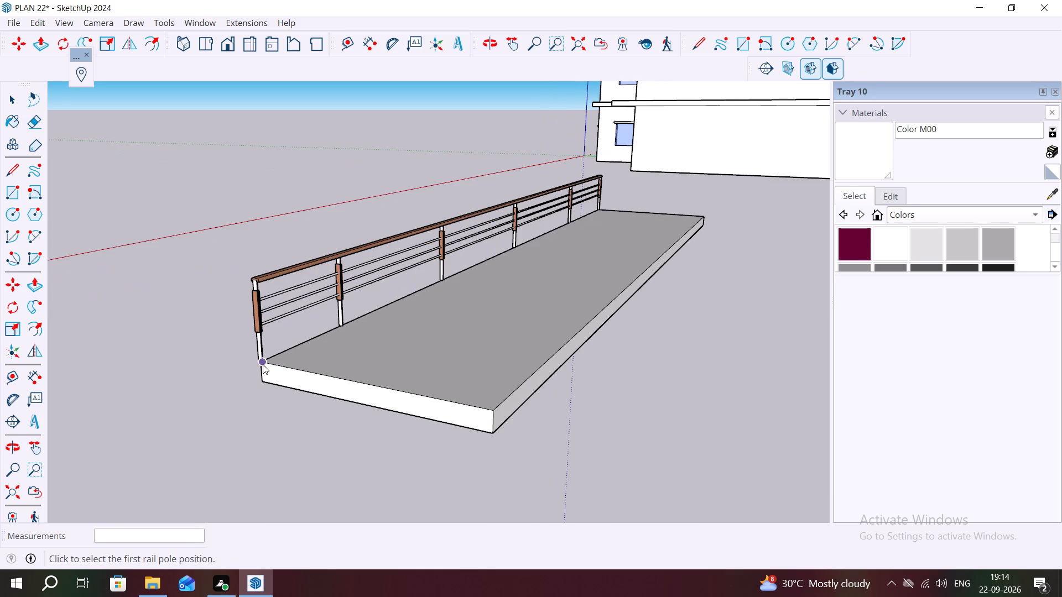
middle_drag(258, 367, 438, 347)
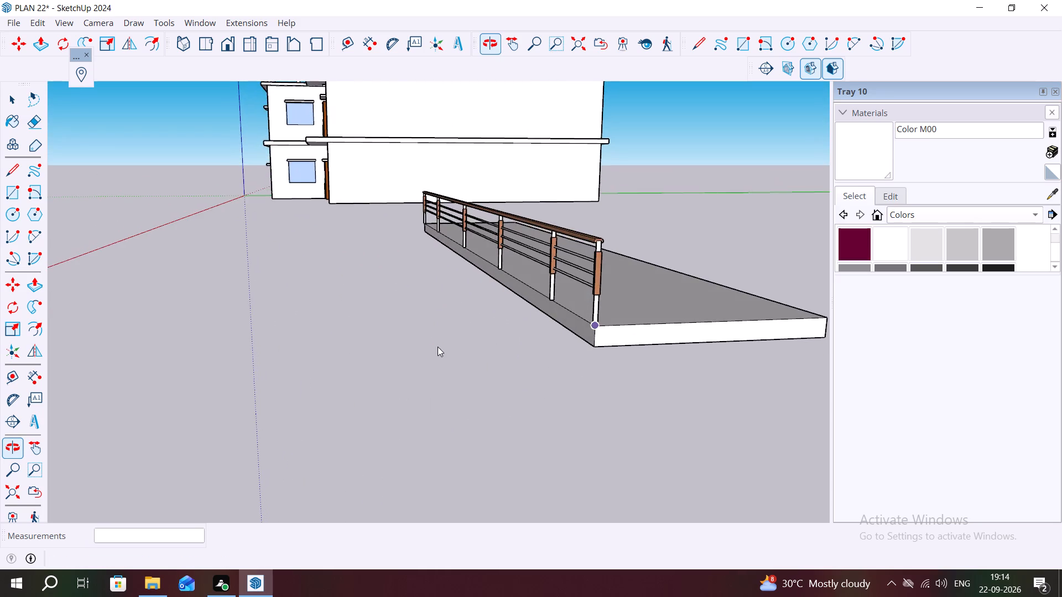
scroll(438, 347, down, 10)
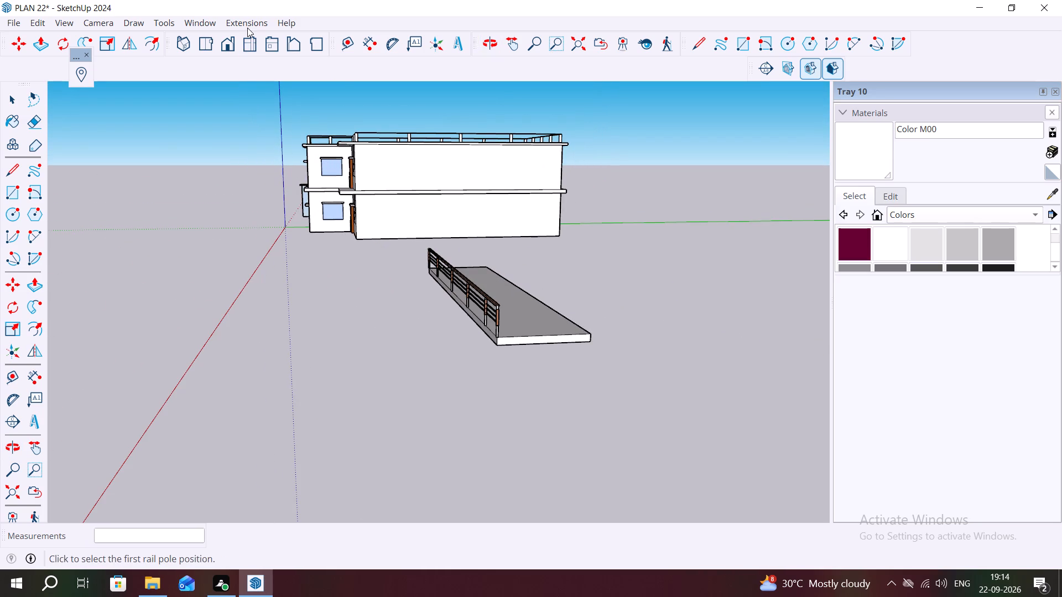
Display the Sandbox tools and dock them above the modelling area.
click(244, 23)
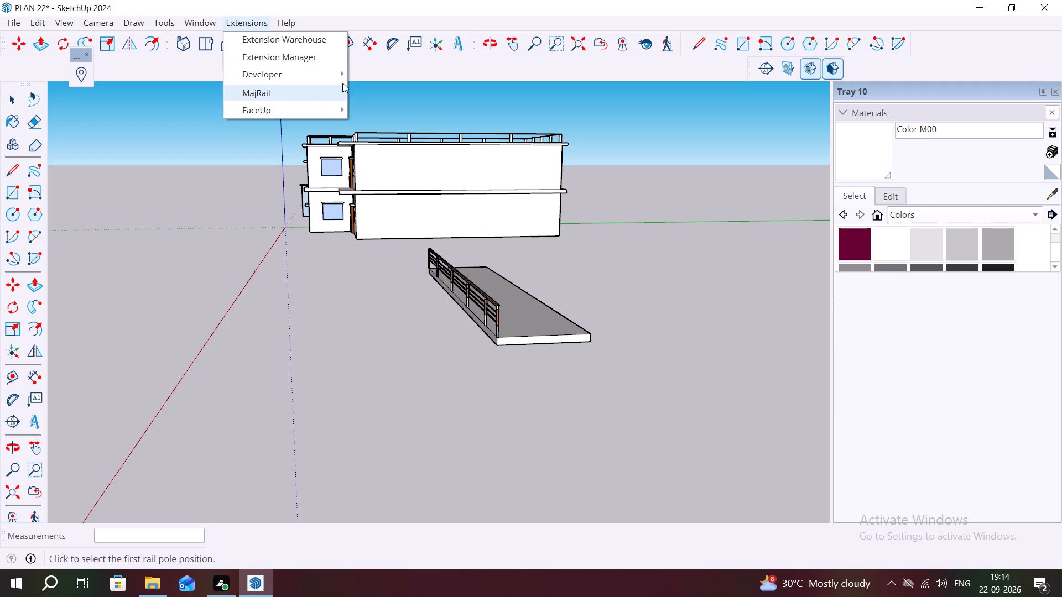
right_click(446, 59)
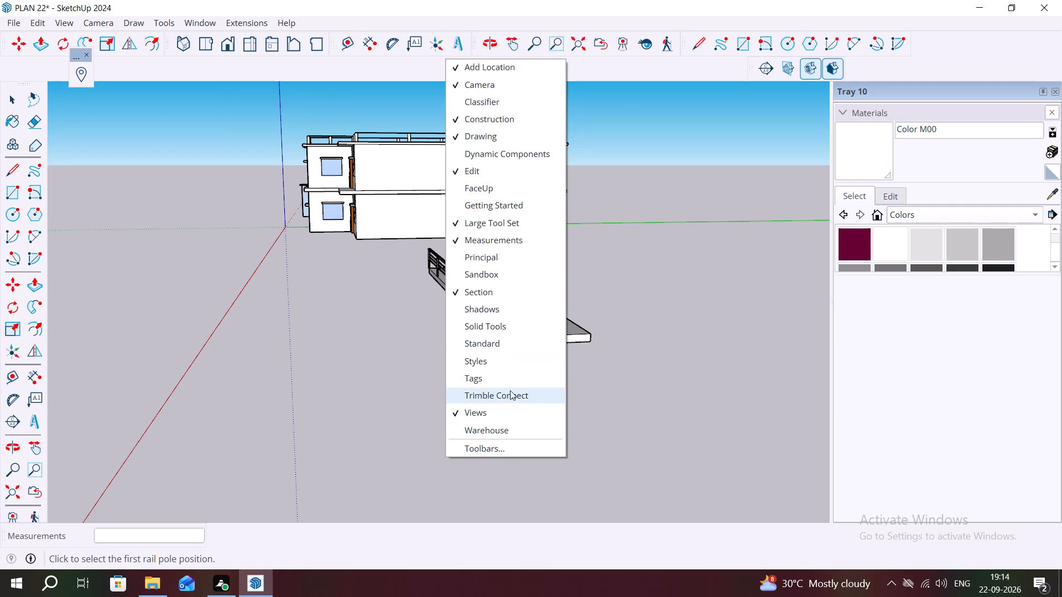
click(501, 277)
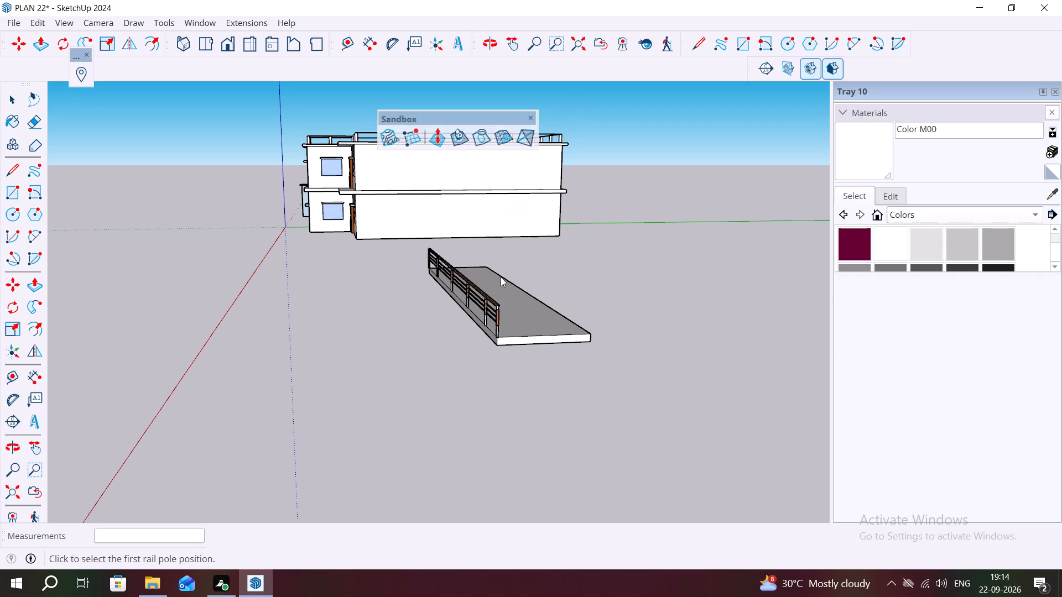
click(428, 118)
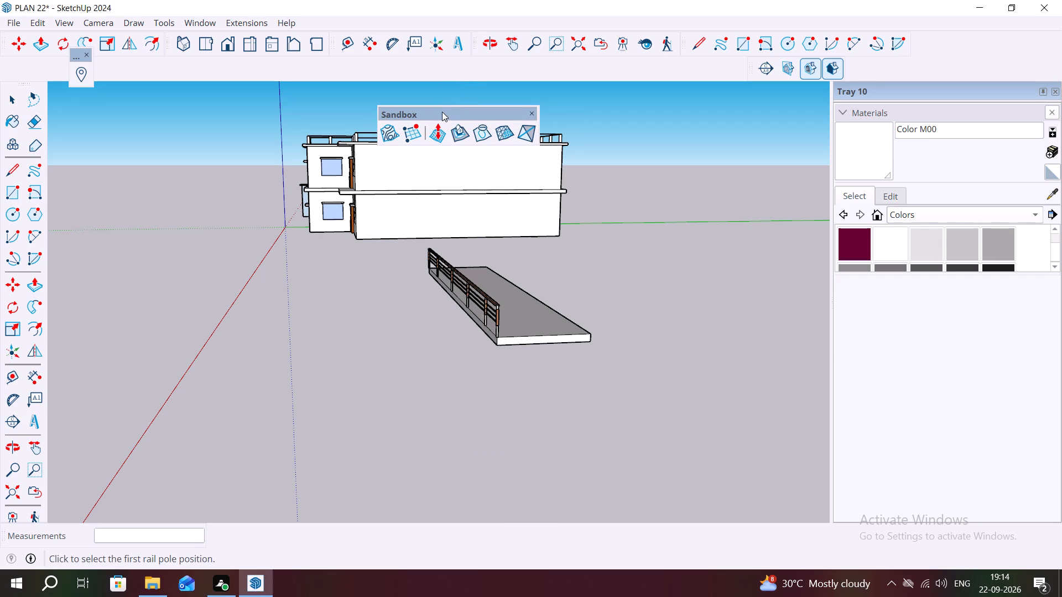
drag(442, 112, 462, 59)
Draw a flat Sandbox grid From Scratch with 10' spacing, five cells wide along the red axis, on open ground beyond the railed slab.
scroll(299, 160, down, 8)
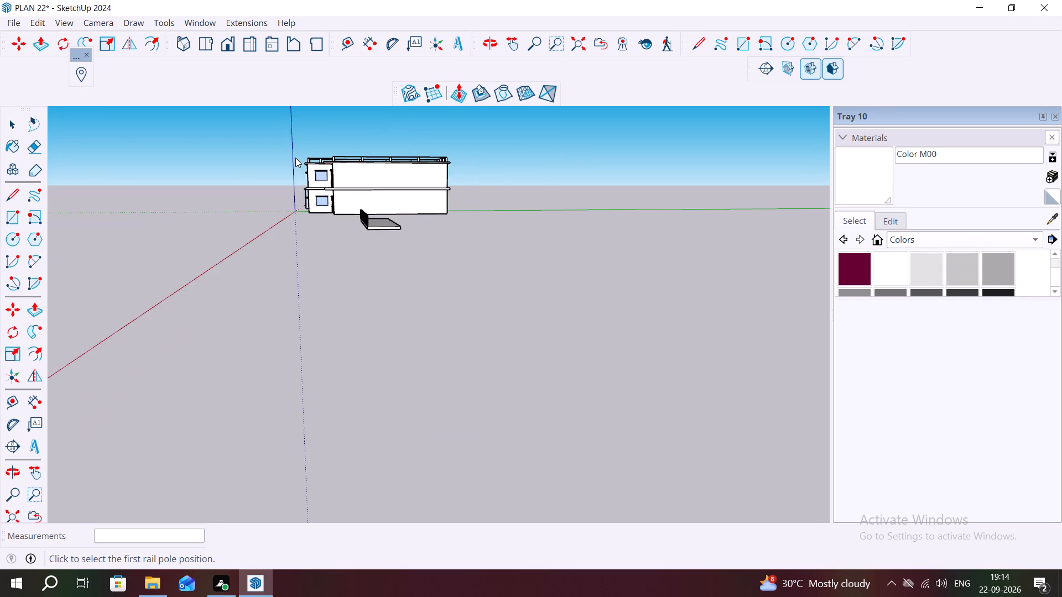
scroll(295, 158, down, 3)
middle_drag(261, 217, 476, 297)
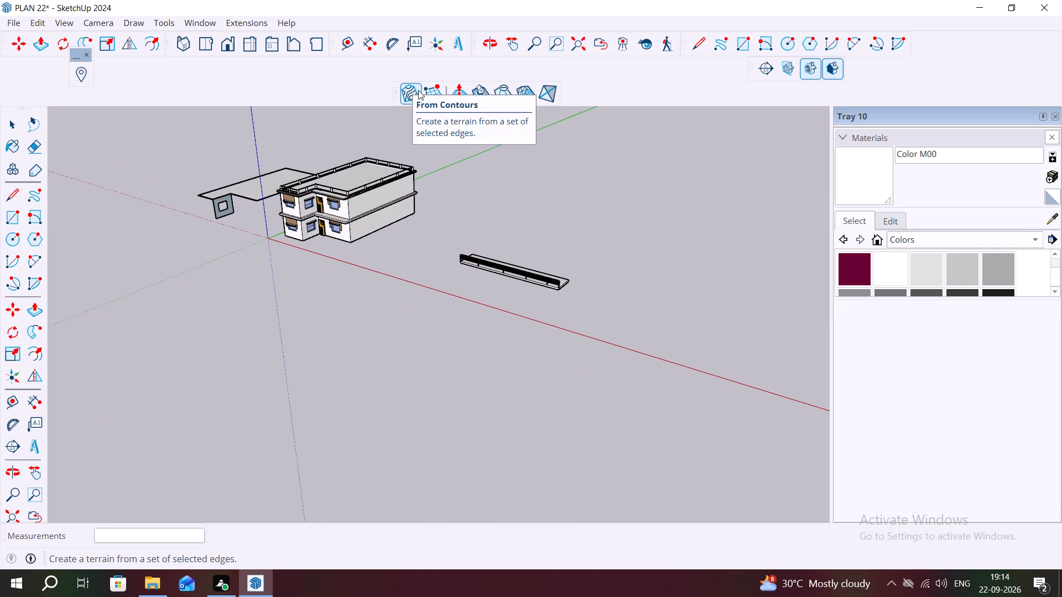
click(429, 90)
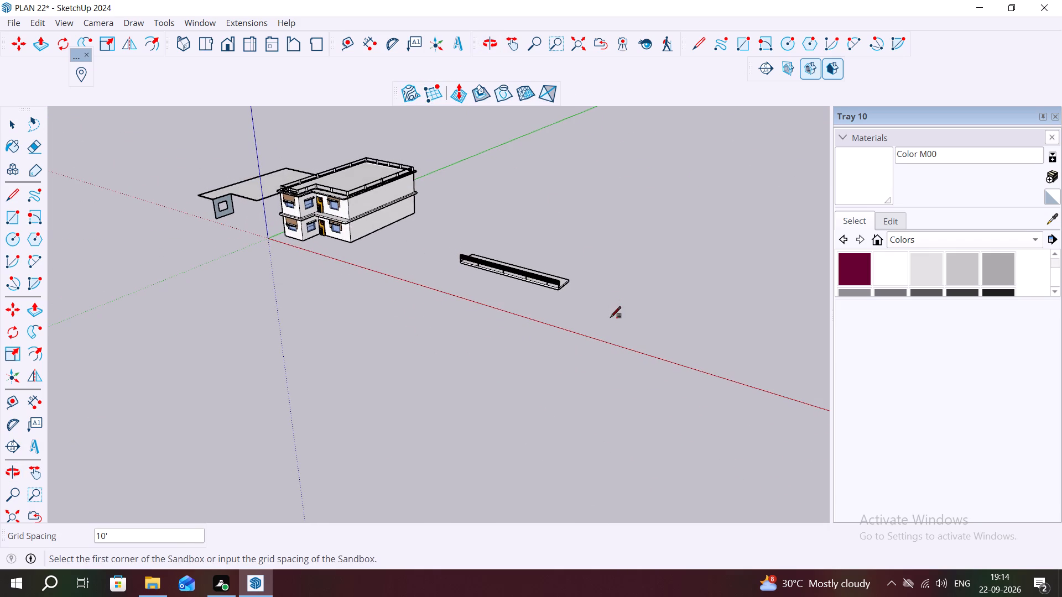
click(610, 326)
click(691, 248)
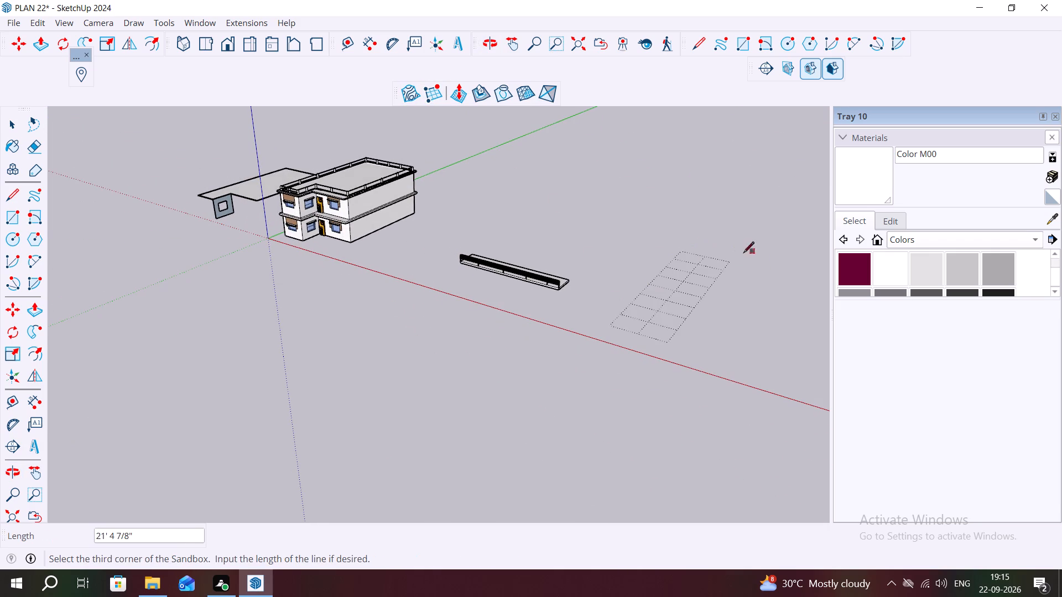
scroll(740, 277, down, 3)
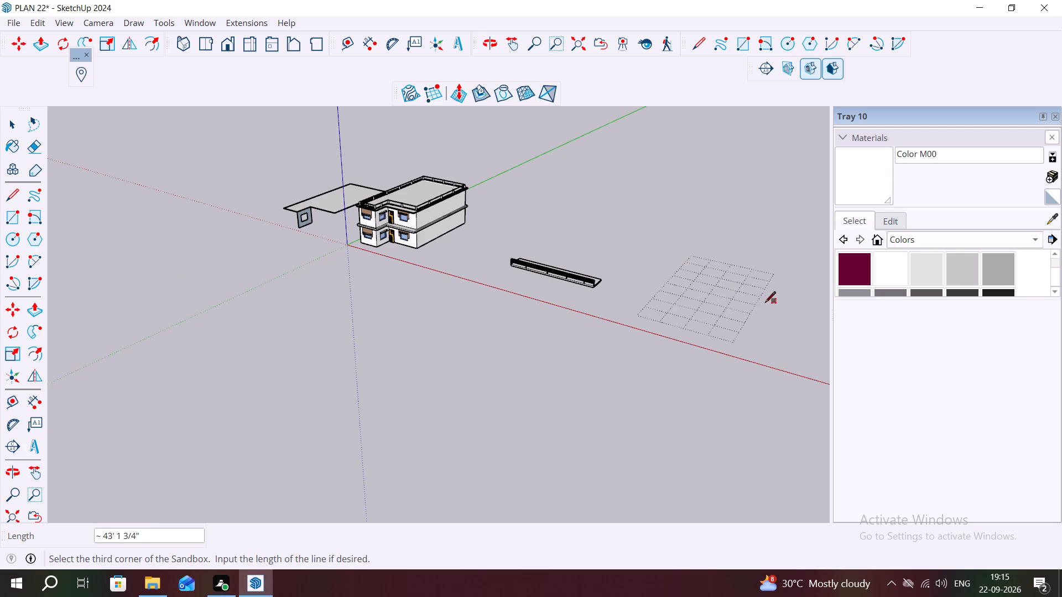
click(795, 322)
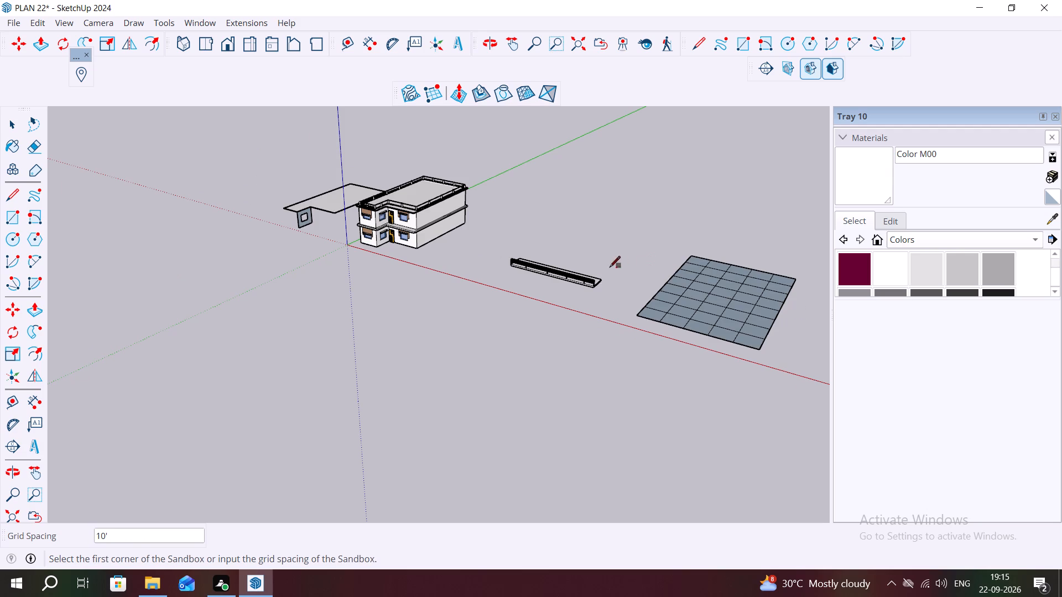
Examine the new Sandbox grid beside the slab from a closer view.
scroll(704, 345, up, 3)
middle_drag(634, 355, 755, 374)
scroll(780, 291, up, 5)
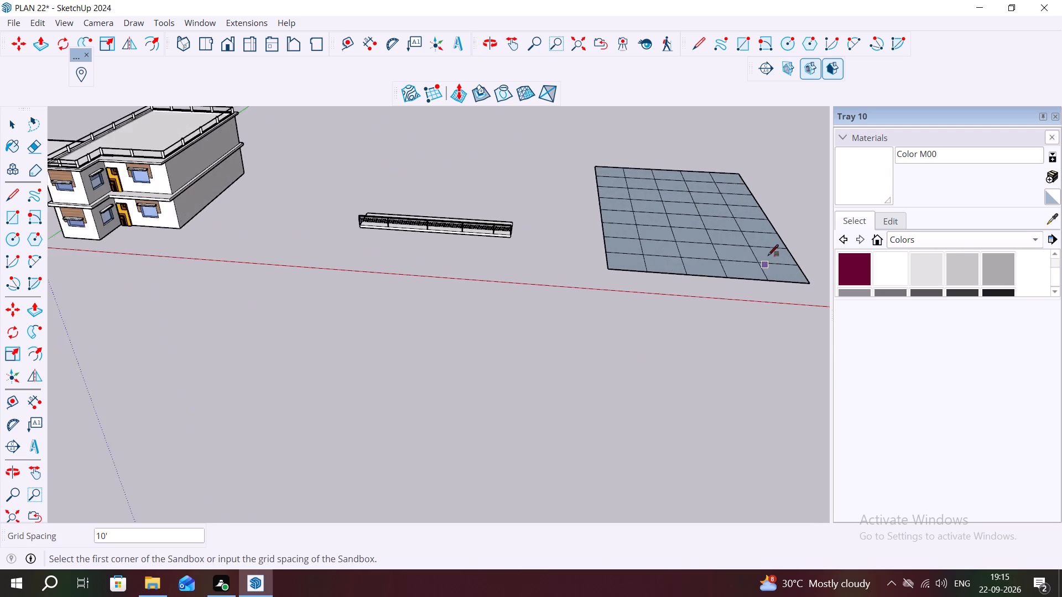
scroll(767, 261, up, 3)
scroll(665, 204, down, 9)
scroll(749, 184, up, 8)
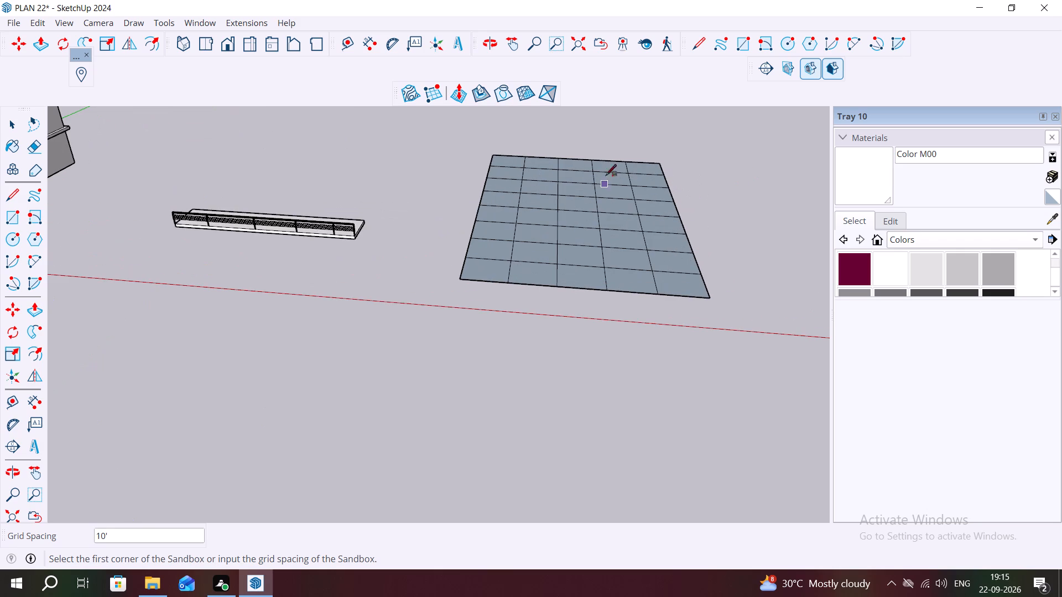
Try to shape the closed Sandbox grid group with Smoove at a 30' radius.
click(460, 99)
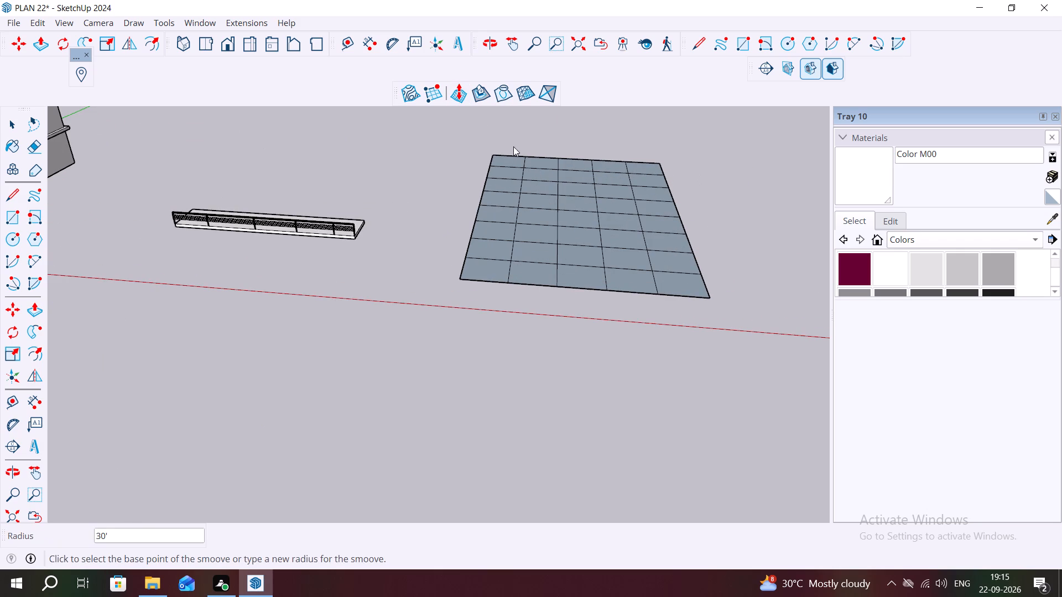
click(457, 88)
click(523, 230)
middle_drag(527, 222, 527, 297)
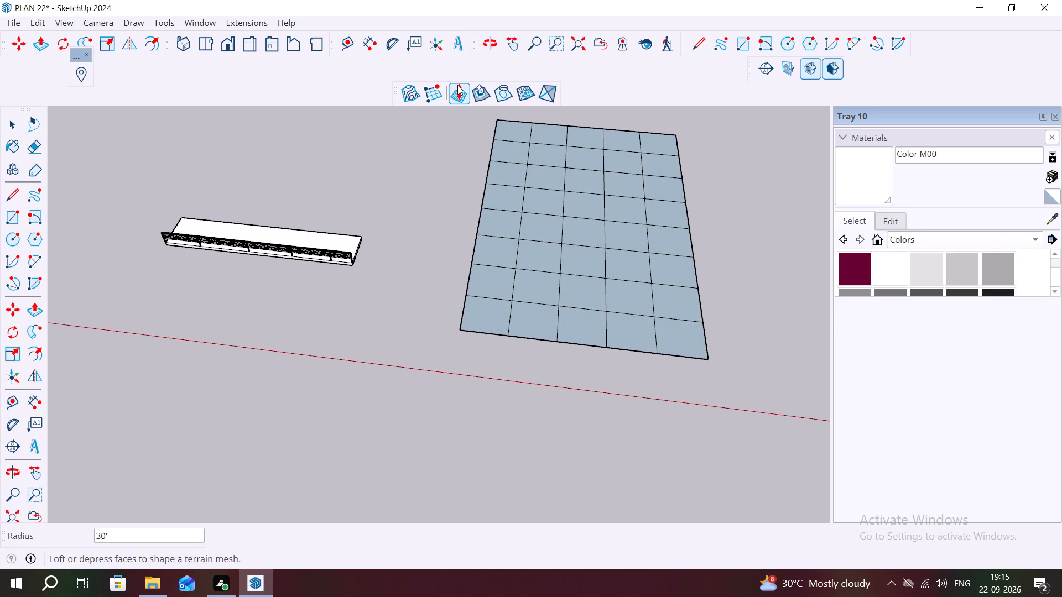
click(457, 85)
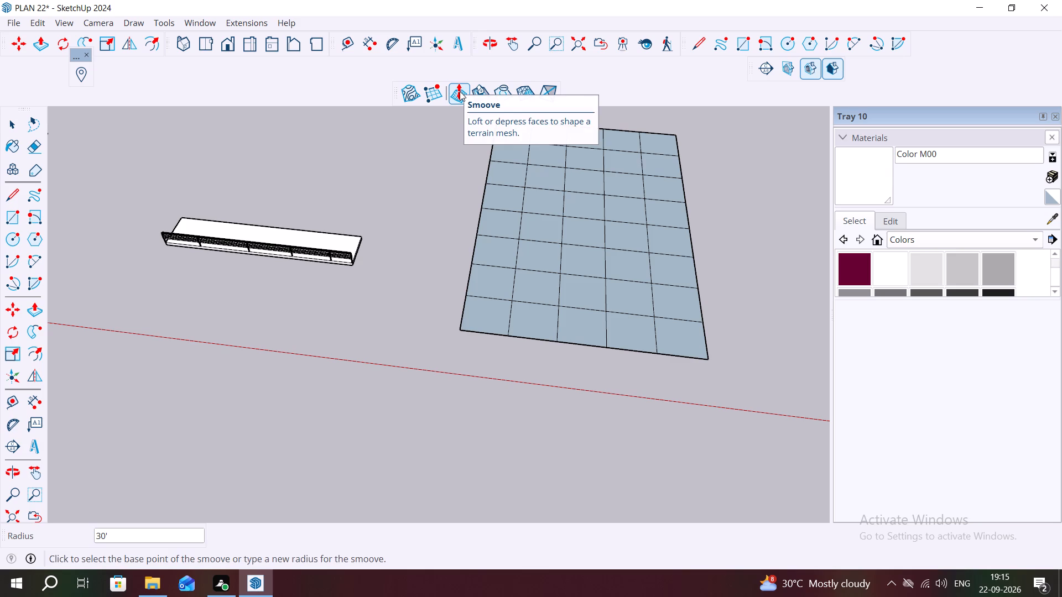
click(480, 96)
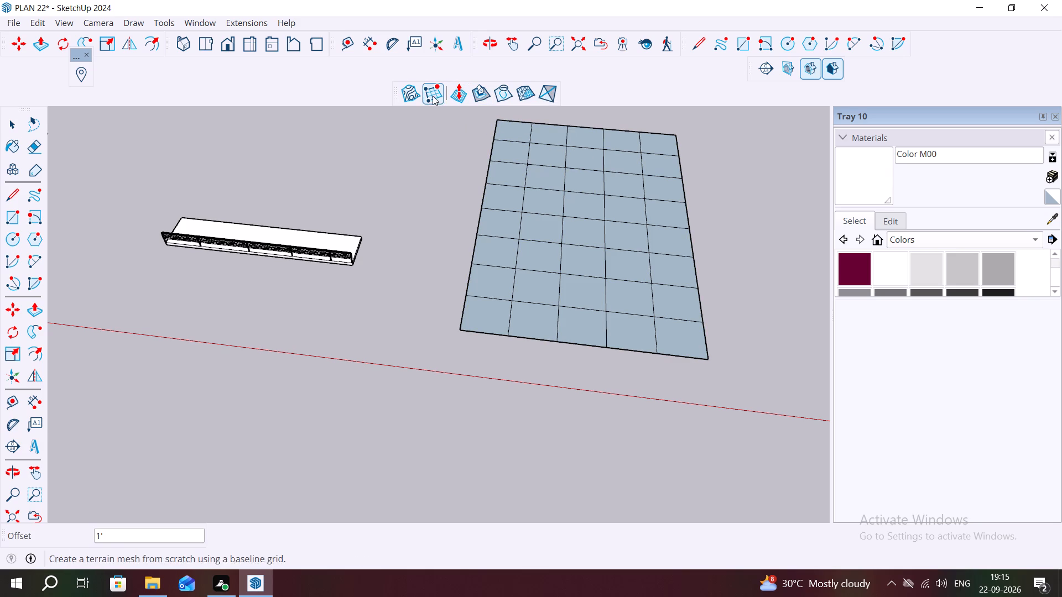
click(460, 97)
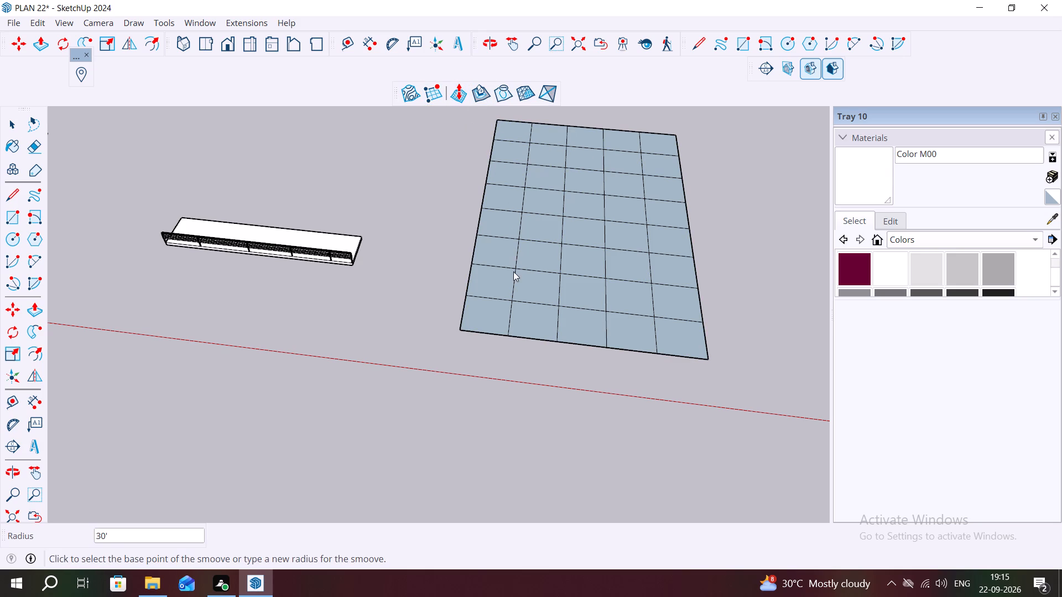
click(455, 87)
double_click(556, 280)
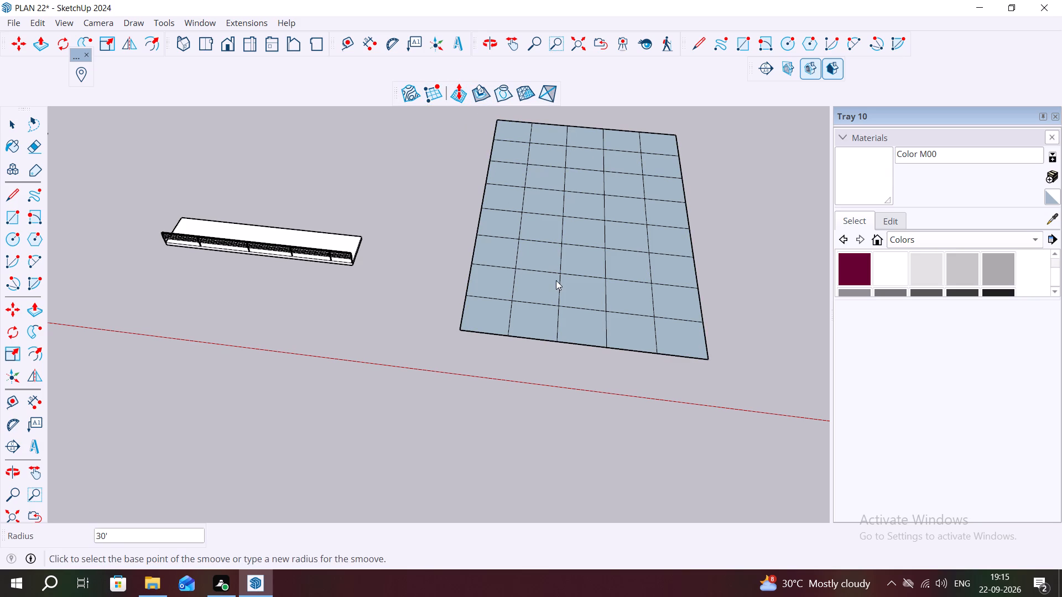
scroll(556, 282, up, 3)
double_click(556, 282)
Open the grid group and raise the second cell of the row nearest the red axis with a 30' radius Smoove.
key(space)
double_click(655, 303)
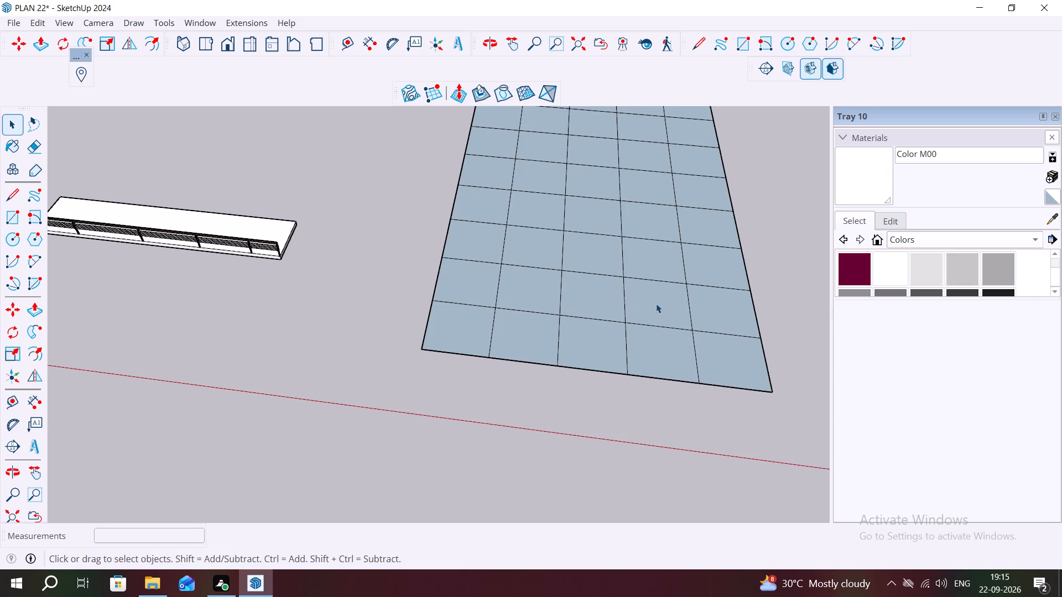
click(655, 310)
click(587, 314)
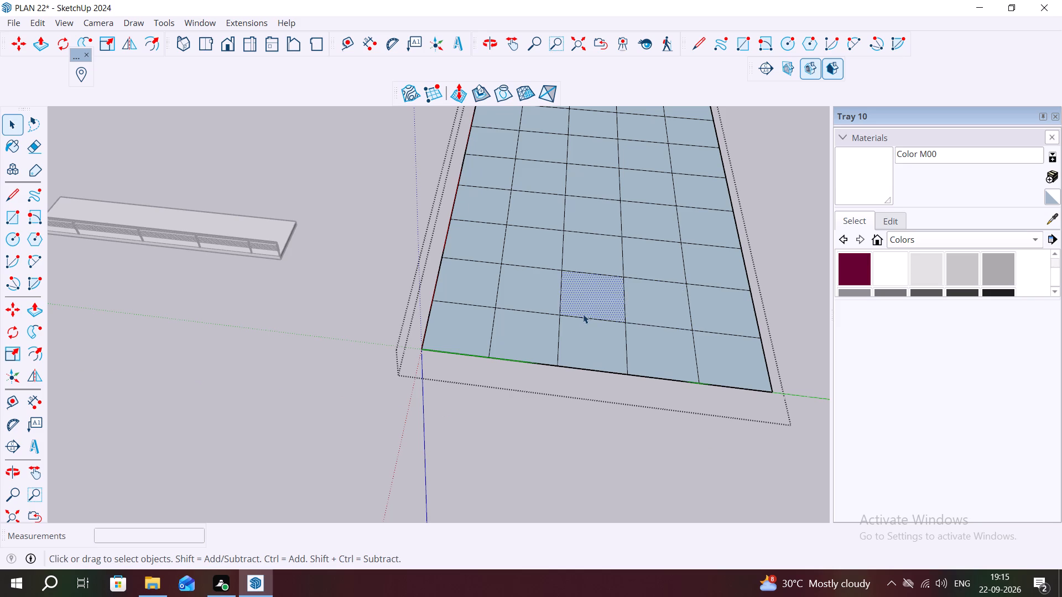
click(520, 316)
click(459, 96)
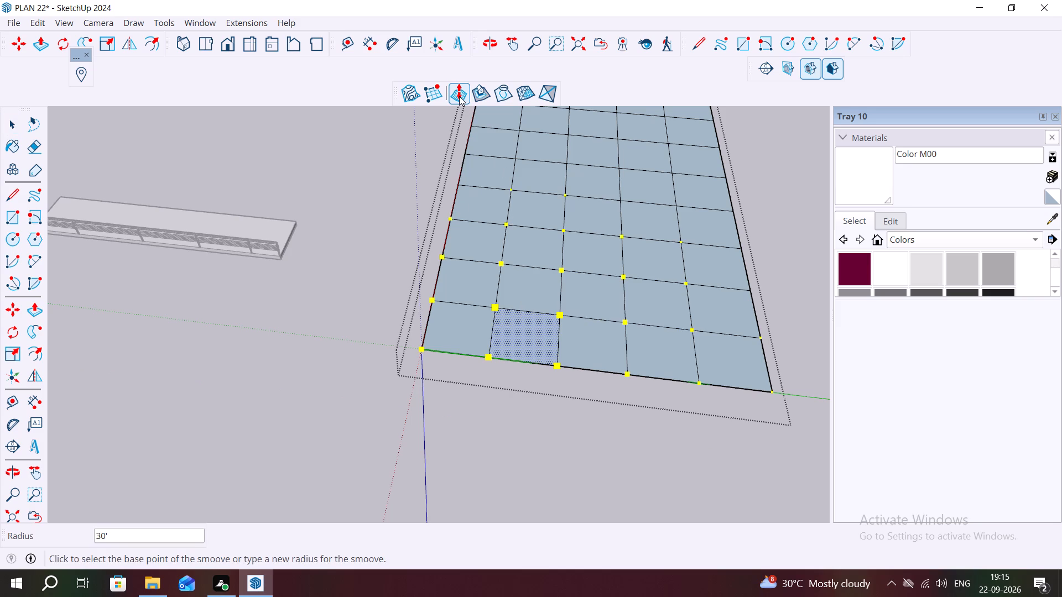
click(531, 302)
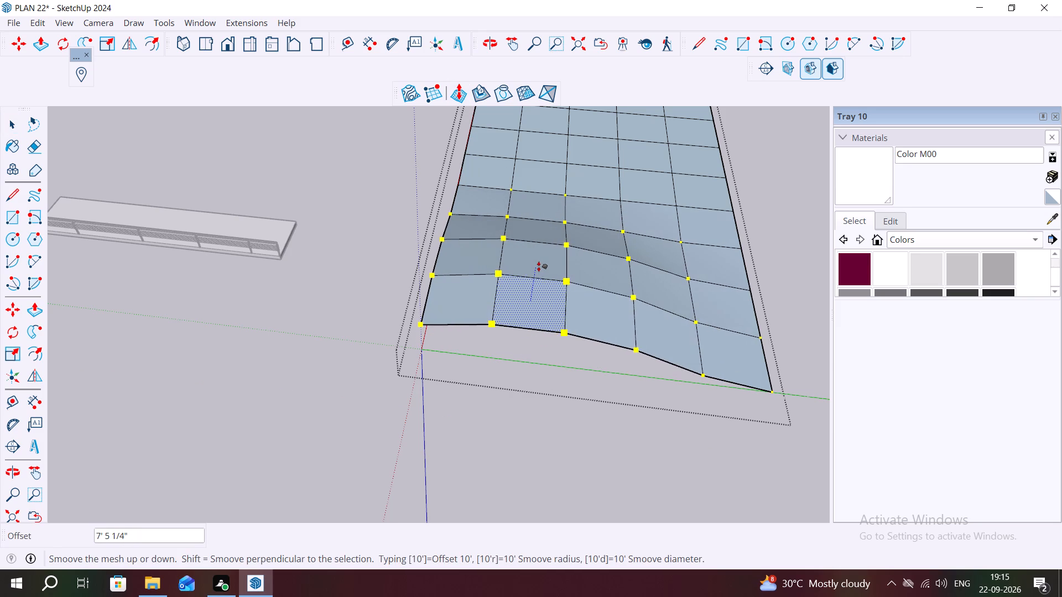
click(546, 247)
Lower the raised hill part of the way with another Smoove on the same cell.
middle_drag(553, 281, 431, 268)
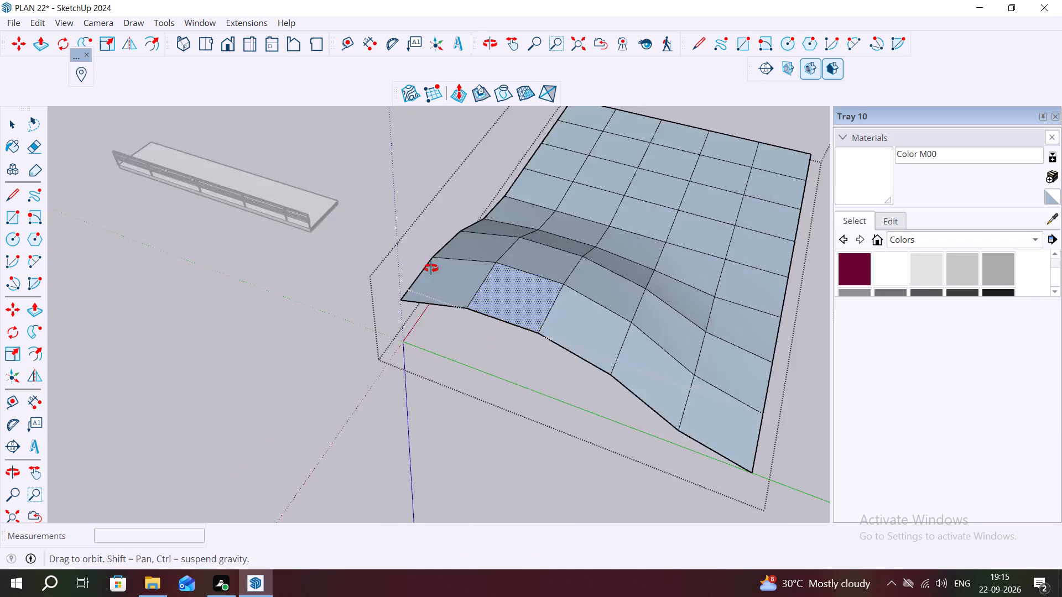
middle_drag(431, 268, 128, 191)
click(658, 334)
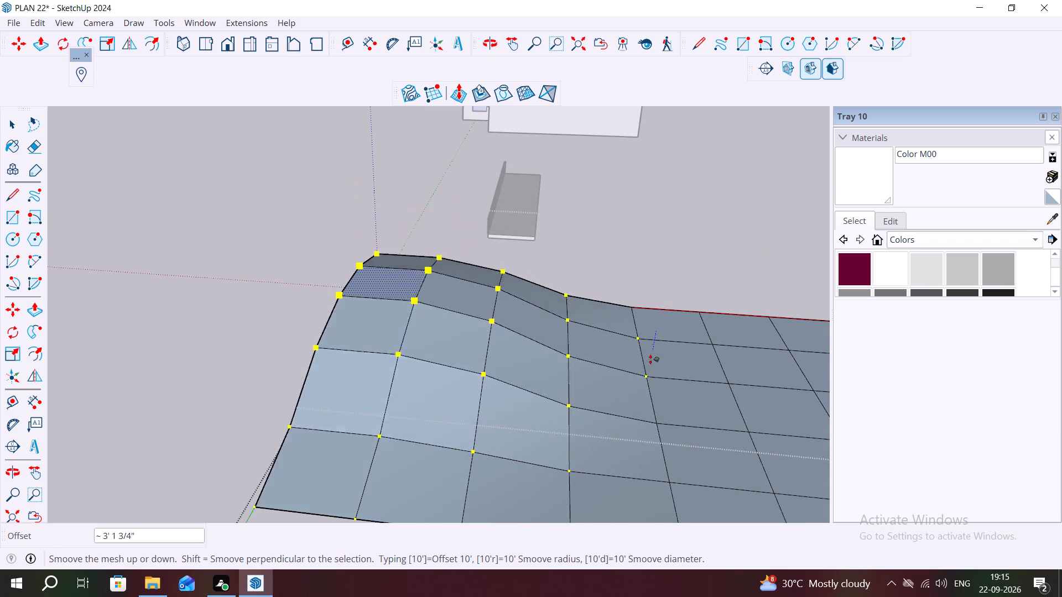
click(650, 369)
scroll(388, 292, down, 7)
click(613, 362)
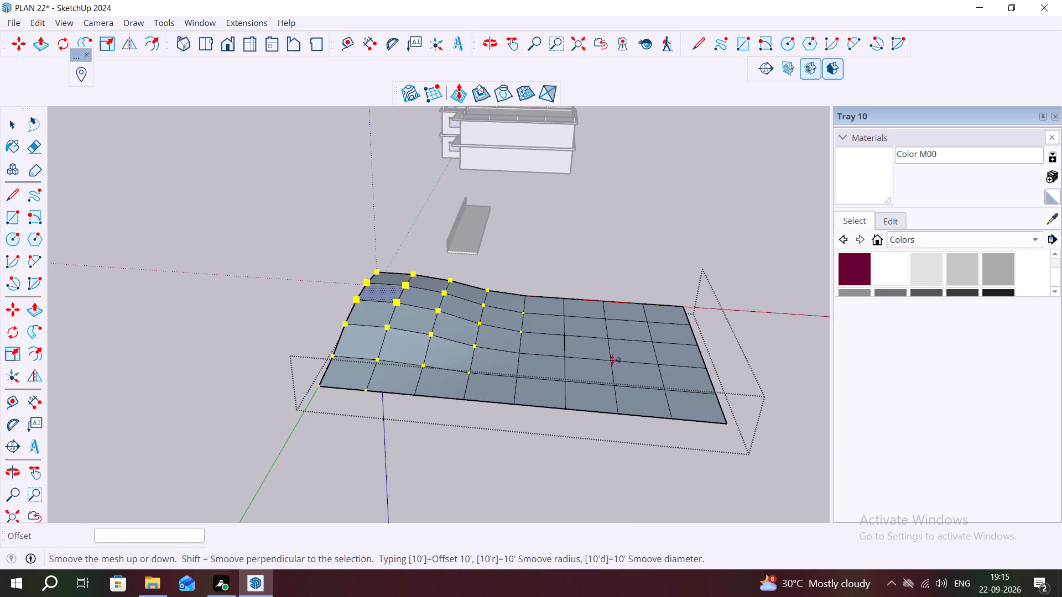
key(space)
Raise a second, gentler mound with a 30' radius Smoove on a cell near the grid's opposite, flat end.
click(652, 375)
click(652, 375)
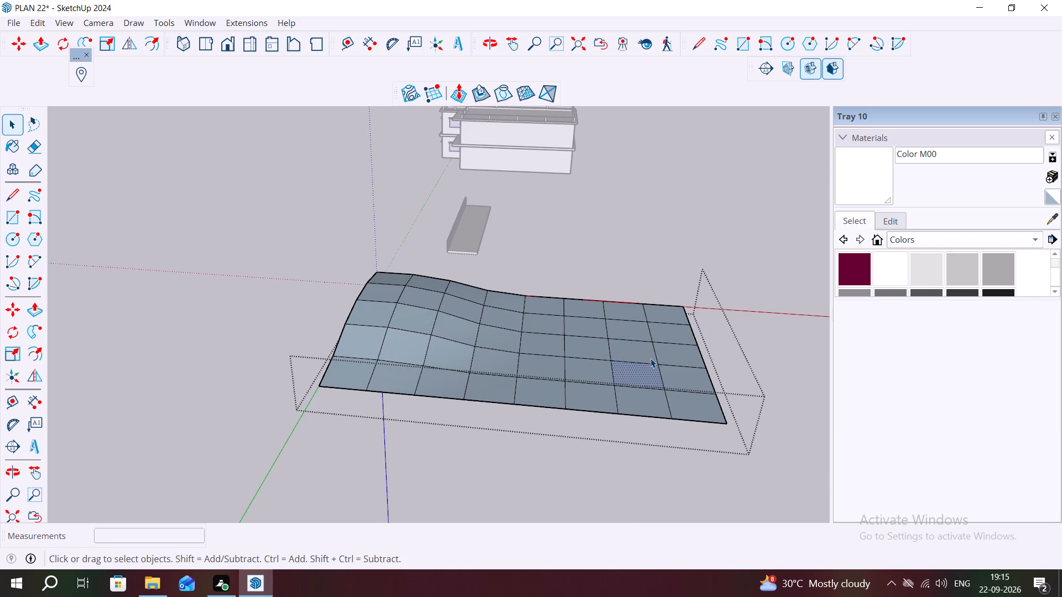
click(455, 94)
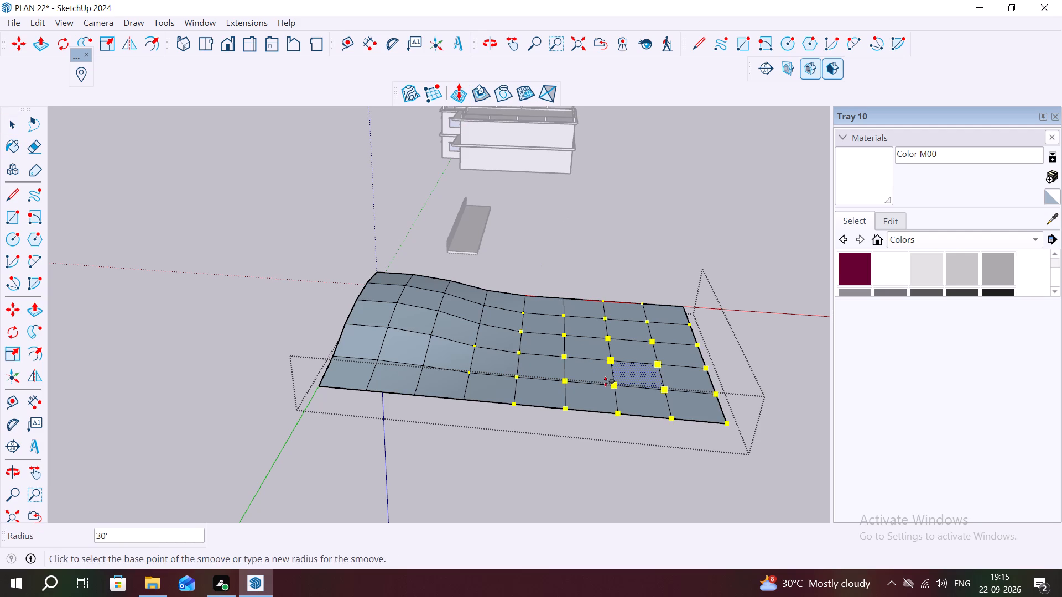
click(606, 384)
click(611, 366)
Examine the two-mound terrain mesh beside the railed slab and house from several angles.
scroll(502, 349, down, 4)
middle_drag(486, 355, 497, 369)
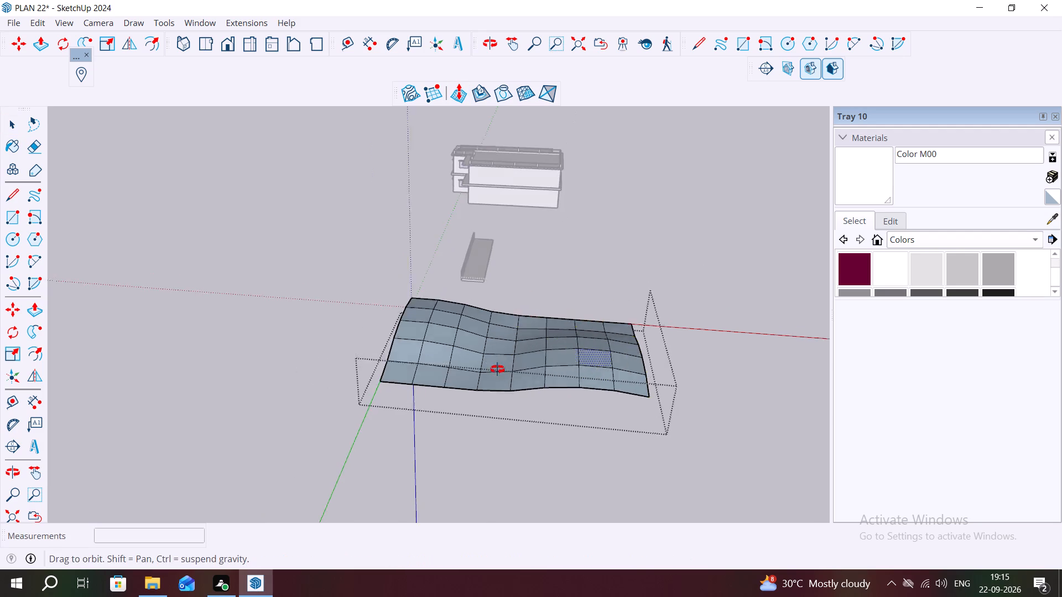
middle_drag(497, 369, 661, 429)
key(space)
click(692, 407)
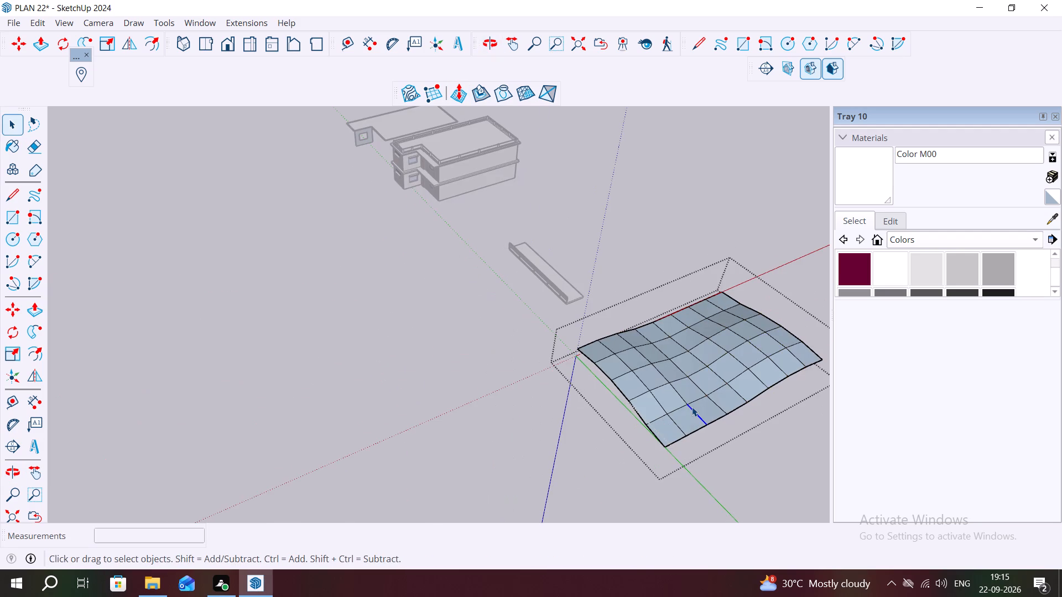
scroll(692, 407, up, 4)
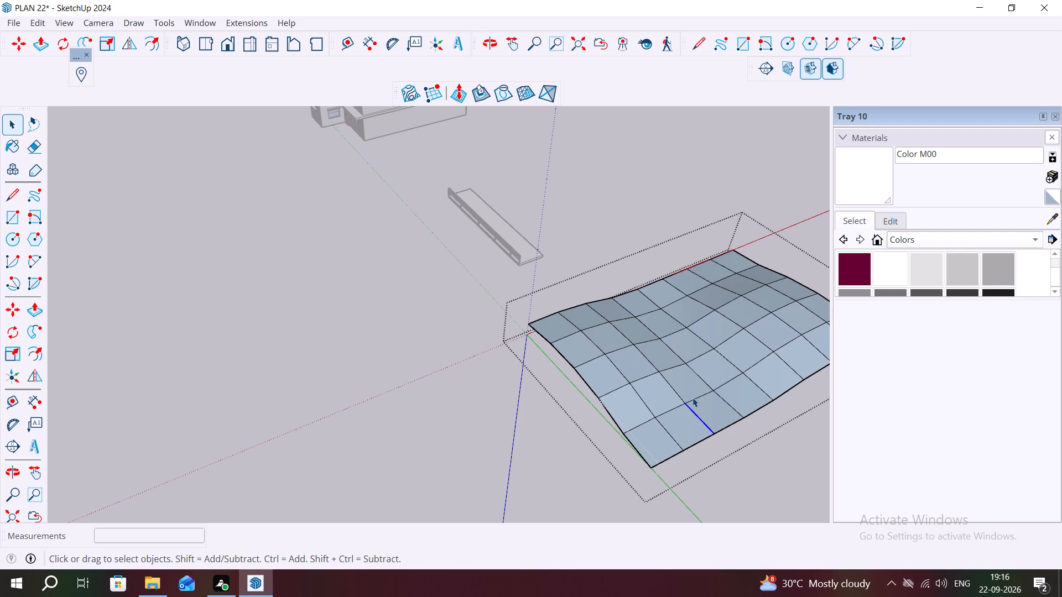
scroll(381, 211, down, 5)
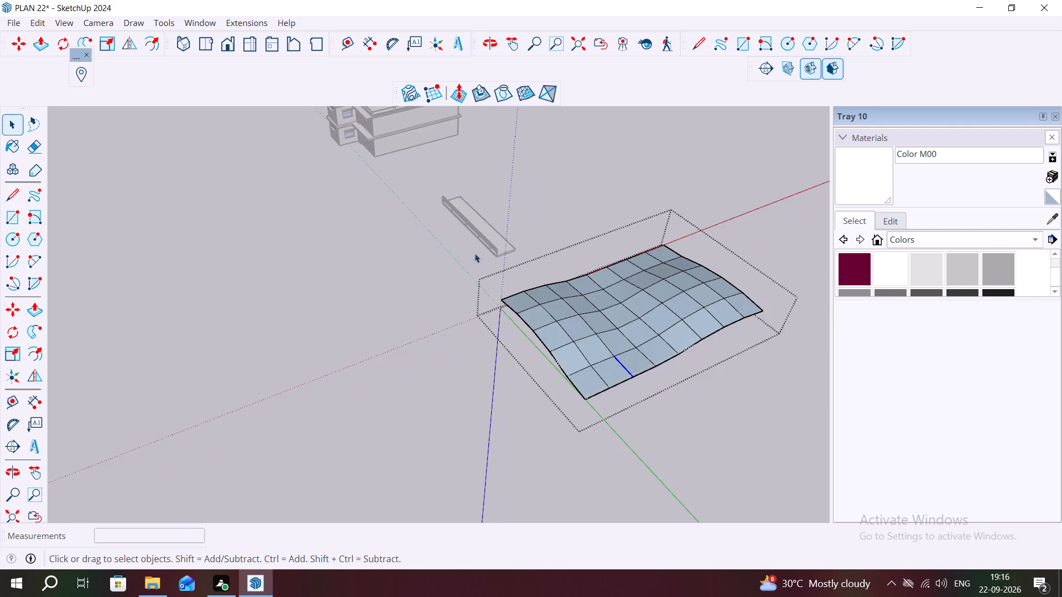
scroll(475, 253, down, 3)
middle_drag(556, 347, 727, 386)
scroll(728, 371, down, 1)
scroll(636, 306, up, 7)
click(728, 288)
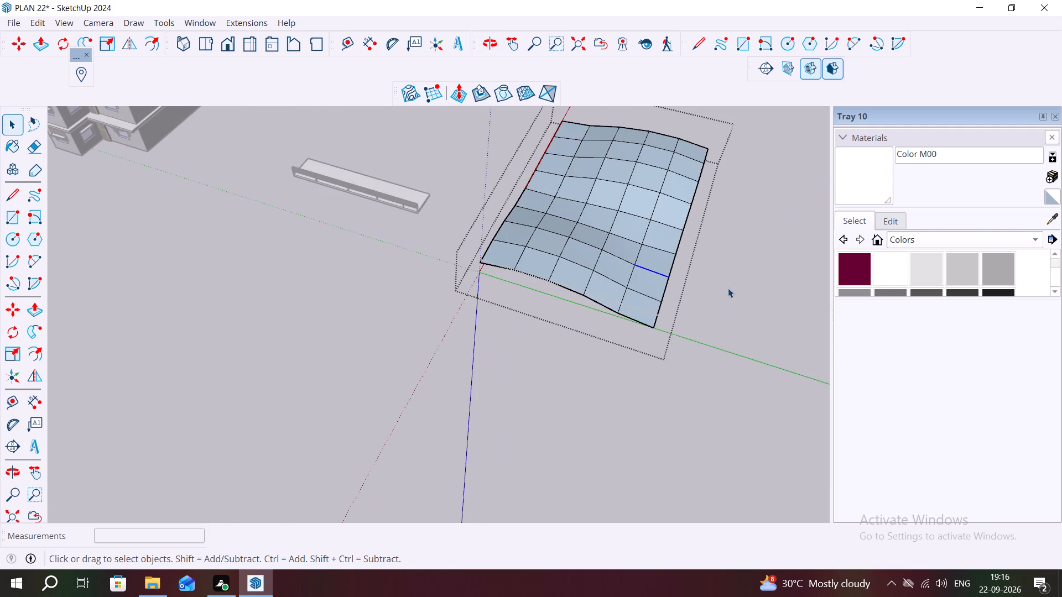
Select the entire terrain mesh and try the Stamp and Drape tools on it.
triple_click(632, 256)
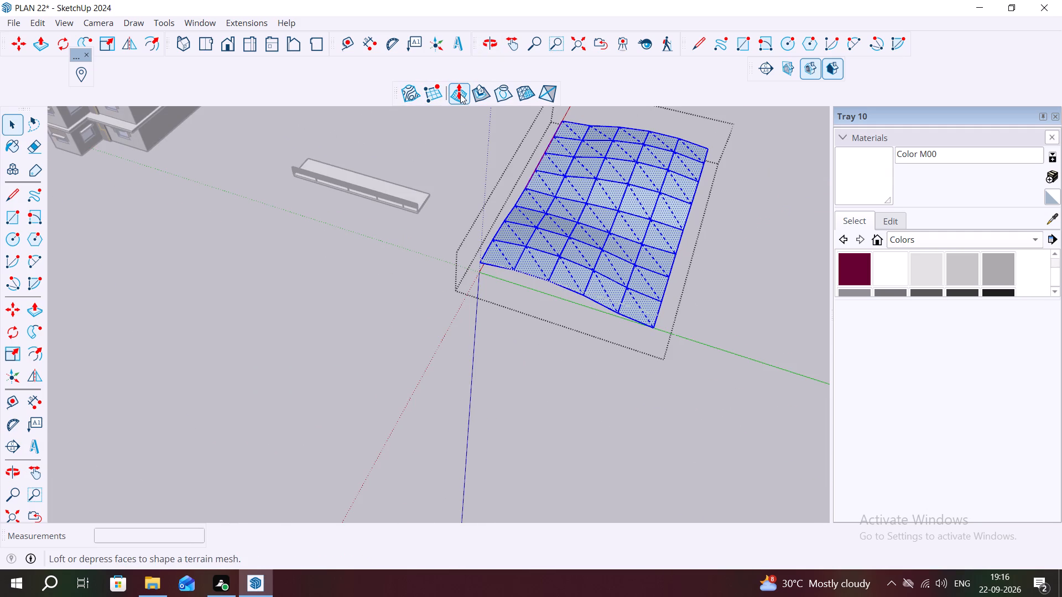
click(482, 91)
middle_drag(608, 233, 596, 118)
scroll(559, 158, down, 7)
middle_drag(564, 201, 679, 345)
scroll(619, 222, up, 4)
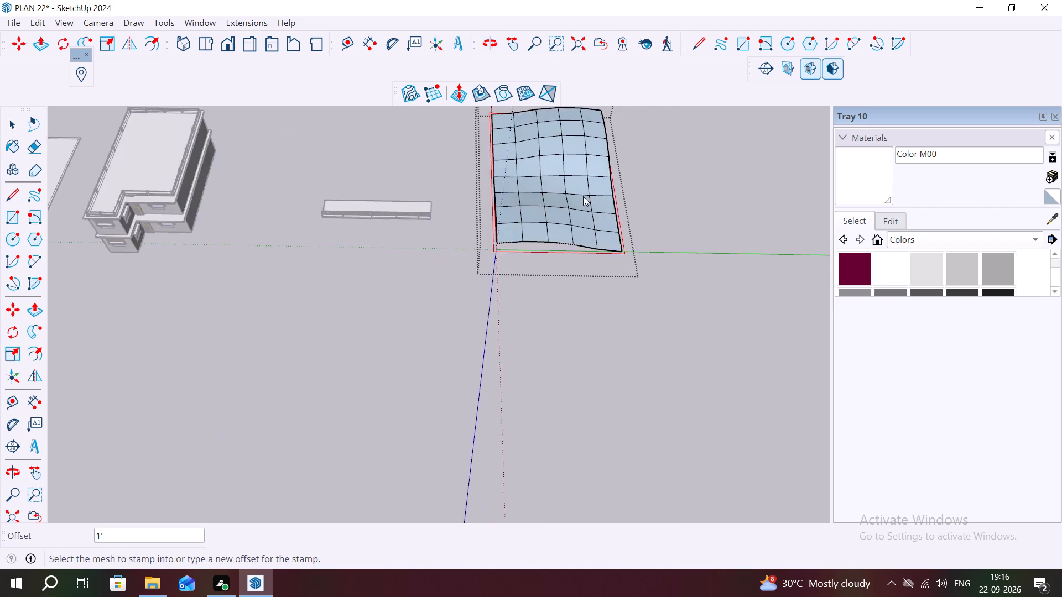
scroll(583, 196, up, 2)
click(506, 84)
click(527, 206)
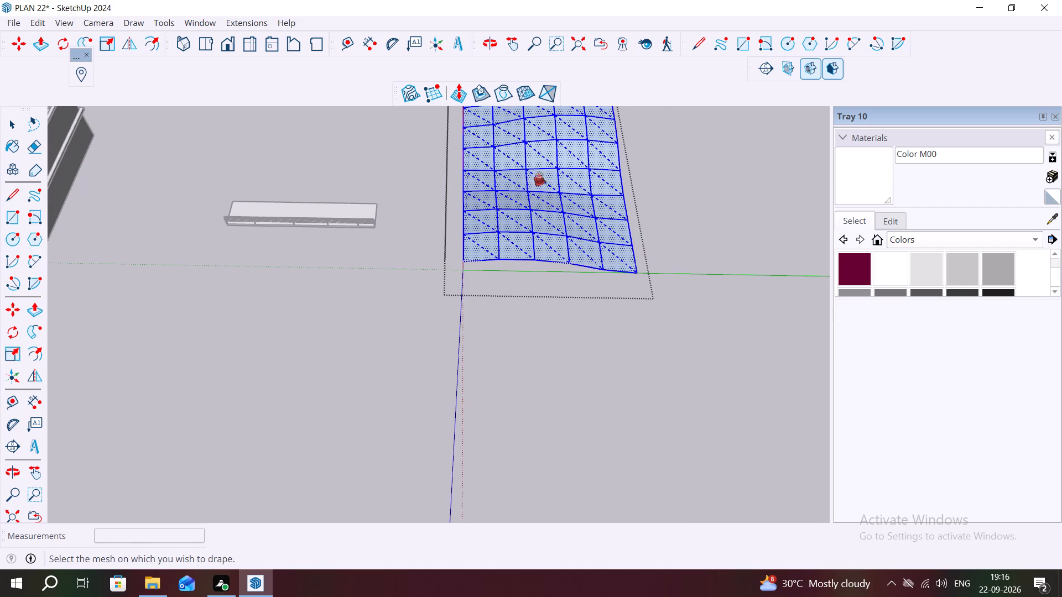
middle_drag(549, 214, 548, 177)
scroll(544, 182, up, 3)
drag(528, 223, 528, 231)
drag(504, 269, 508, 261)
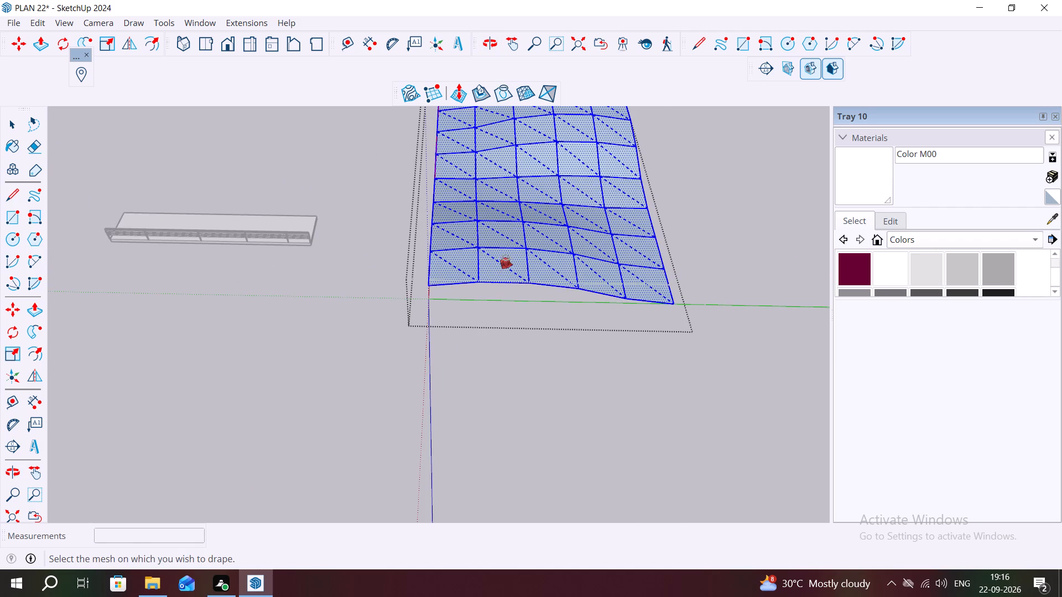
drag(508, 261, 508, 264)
Subdivide the whole selected terrain mesh with Add Detail.
scroll(520, 223, down, 2)
click(529, 97)
drag(529, 214, 532, 196)
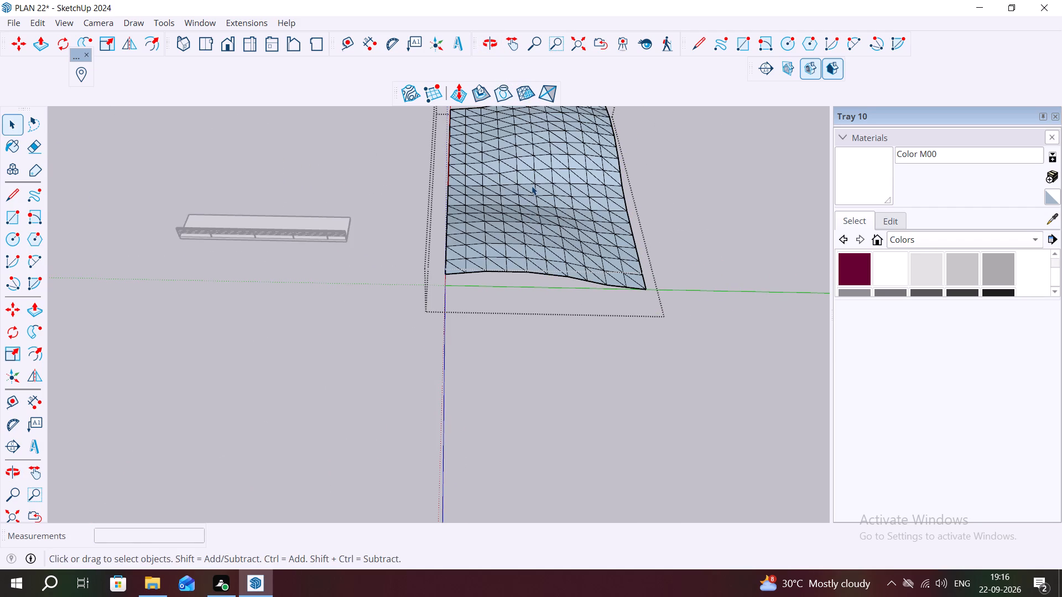
scroll(530, 190, down, 3)
Generate a terrain surface From Contours, using the entire subdivided mesh as the contours.
click(408, 93)
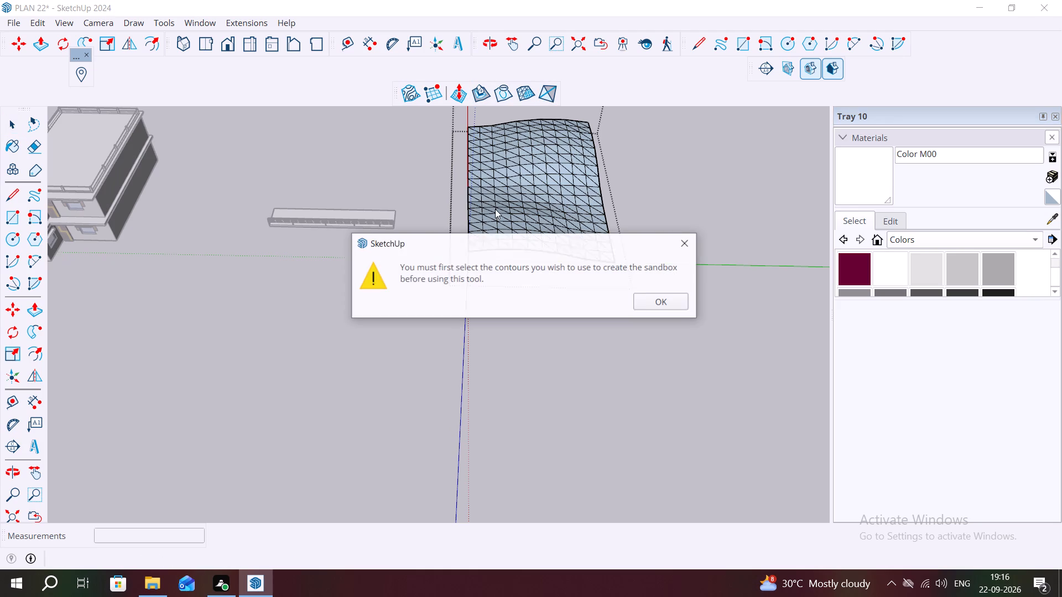
click(642, 300)
triple_click(538, 217)
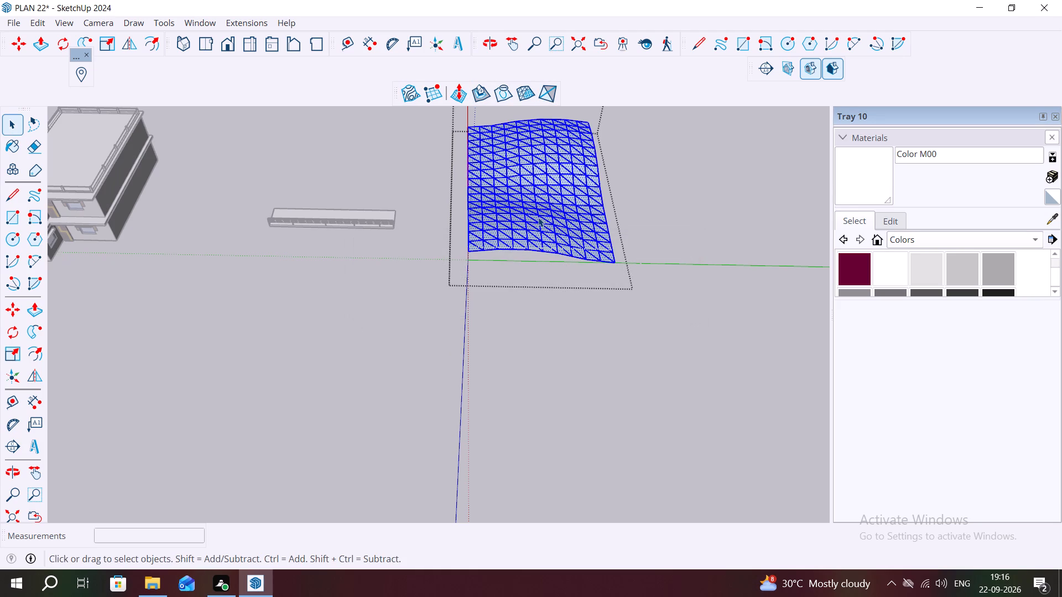
click(538, 217)
click(410, 90)
Close the terrain group and examine the overlapping surfaces from several angles.
scroll(554, 207, down, 3)
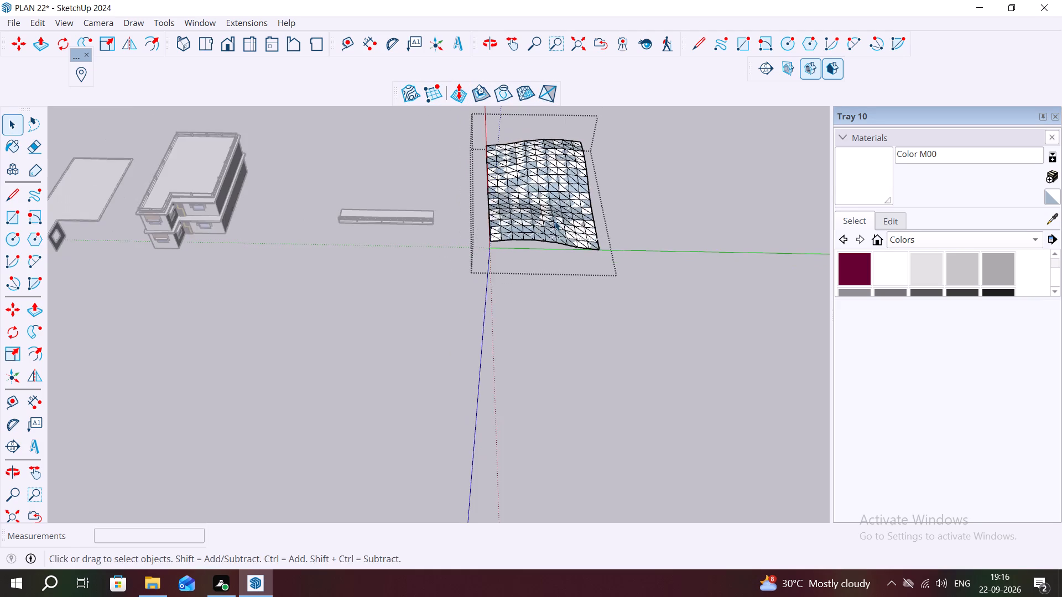
middle_drag(558, 211, 419, 57)
scroll(599, 243, up, 4)
middle_drag(597, 249, 550, 348)
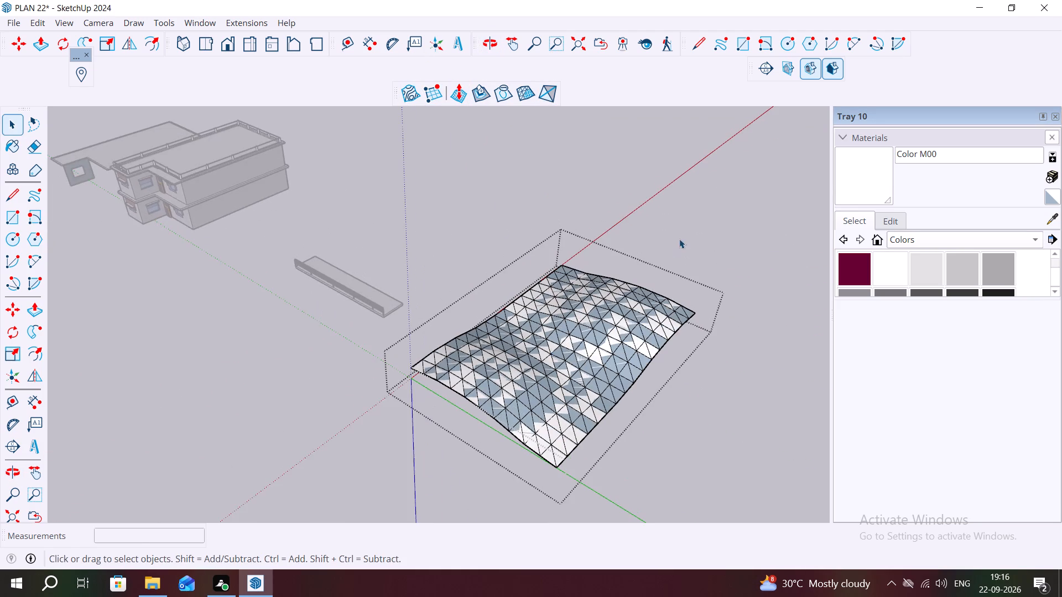
click(679, 239)
scroll(461, 304, down, 3)
middle_drag(518, 345, 652, 282)
scroll(594, 273, up, 6)
middle_drag(565, 289, 563, 345)
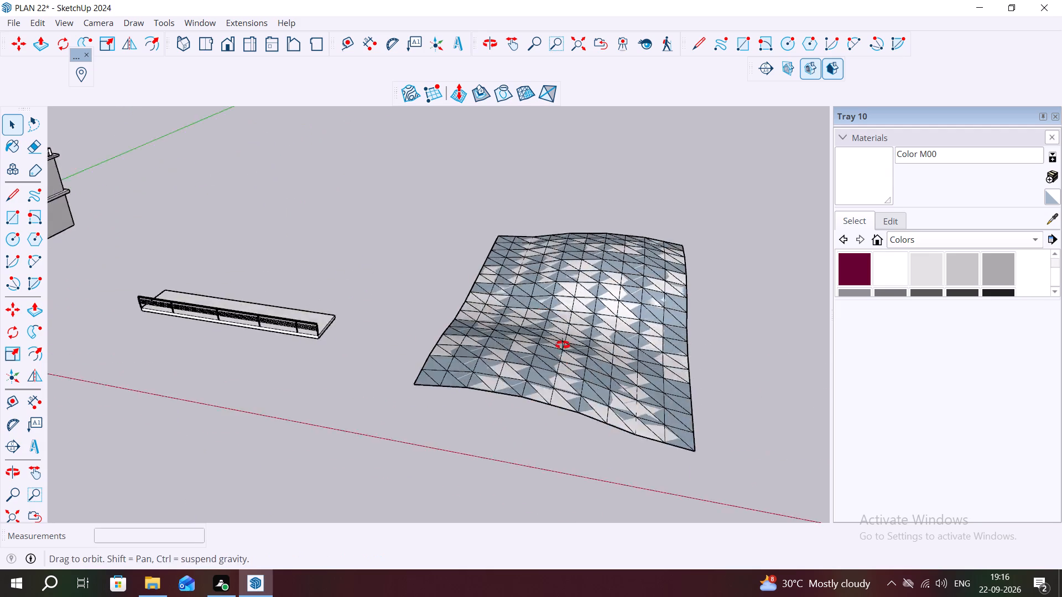
middle_drag(563, 345, 563, 421)
Open the terrain group, delete all of its mesh faces and edges, and close the emptied group.
double_click(551, 414)
drag(679, 263, 441, 446)
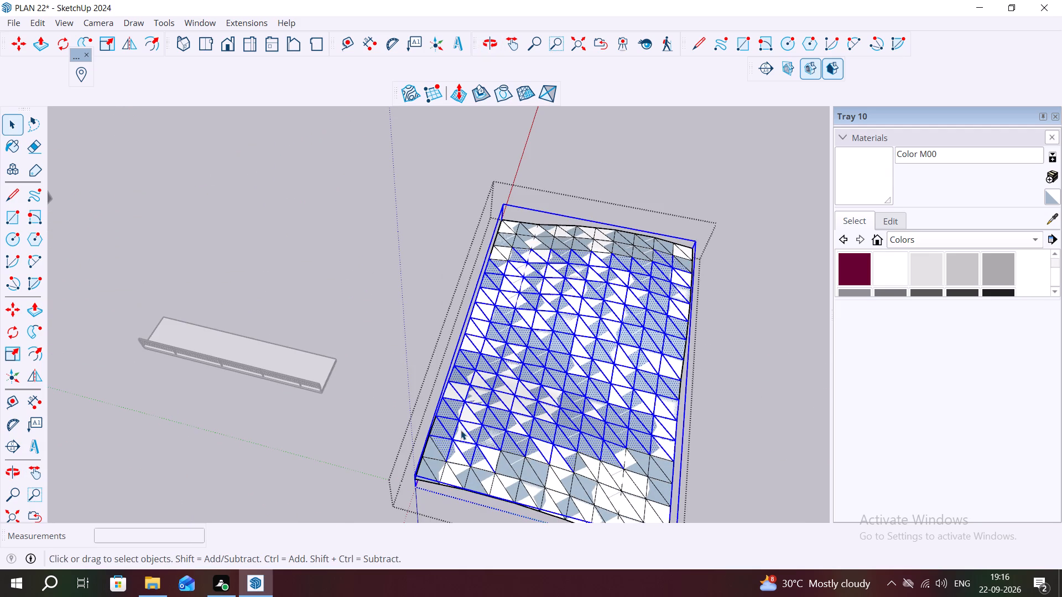
key(Delete)
drag(672, 242, 402, 458)
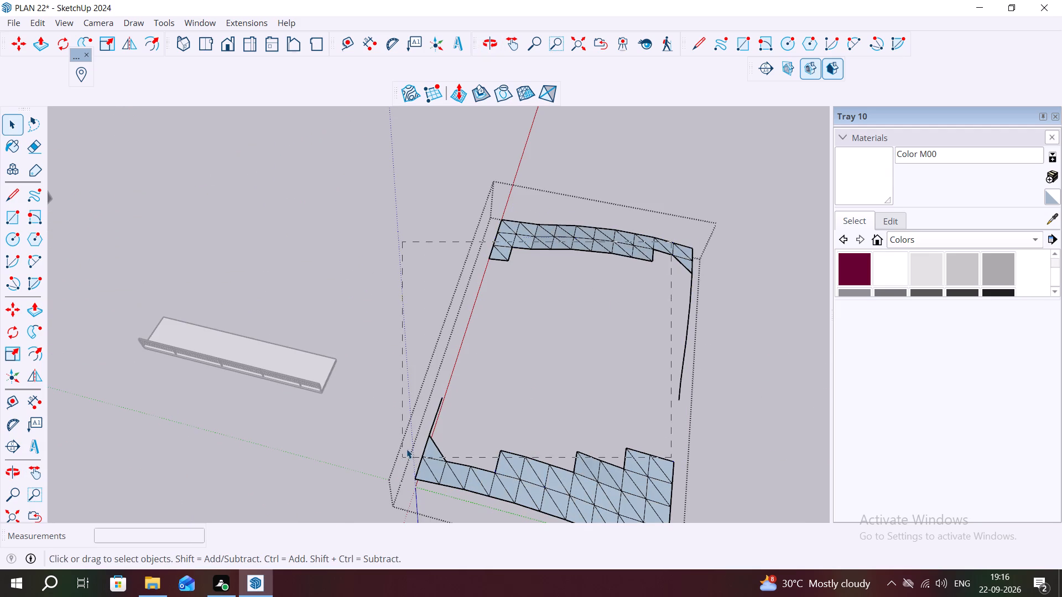
drag(613, 235, 410, 307)
key(Delete)
drag(538, 217, 320, 362)
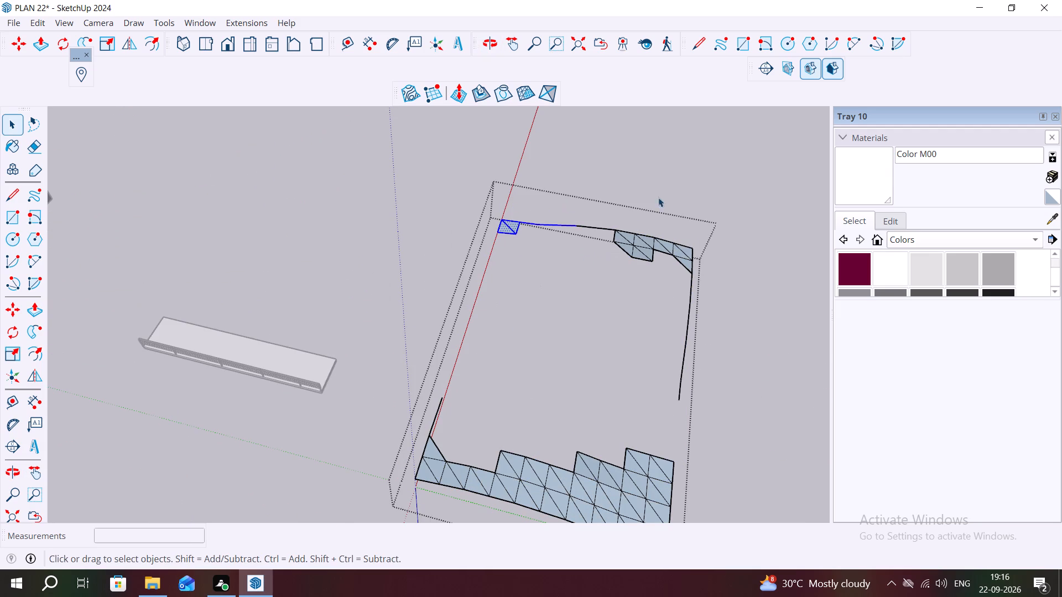
drag(653, 206, 346, 562)
key(Delete)
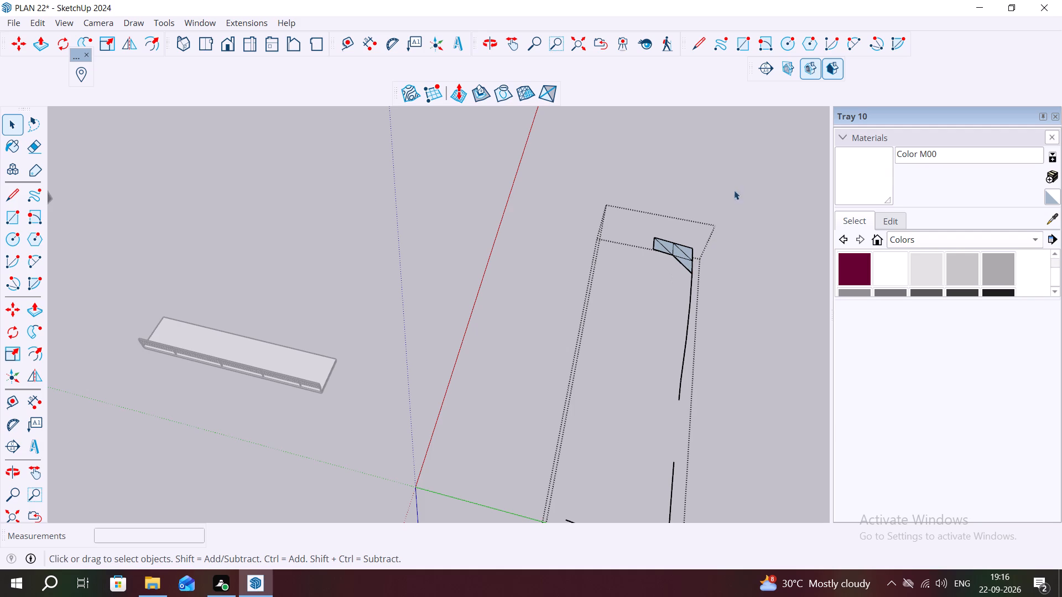
drag(714, 190, 577, 431)
key(Delete)
scroll(577, 338, down, 7)
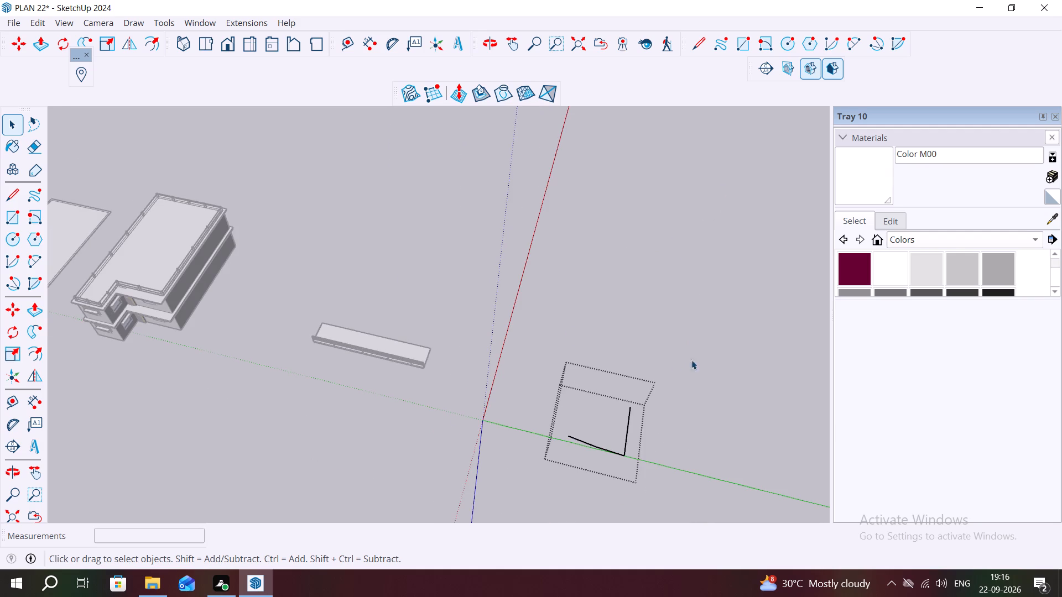
drag(680, 368, 470, 535)
key(Delete)
scroll(535, 427, down, 7)
click(566, 356)
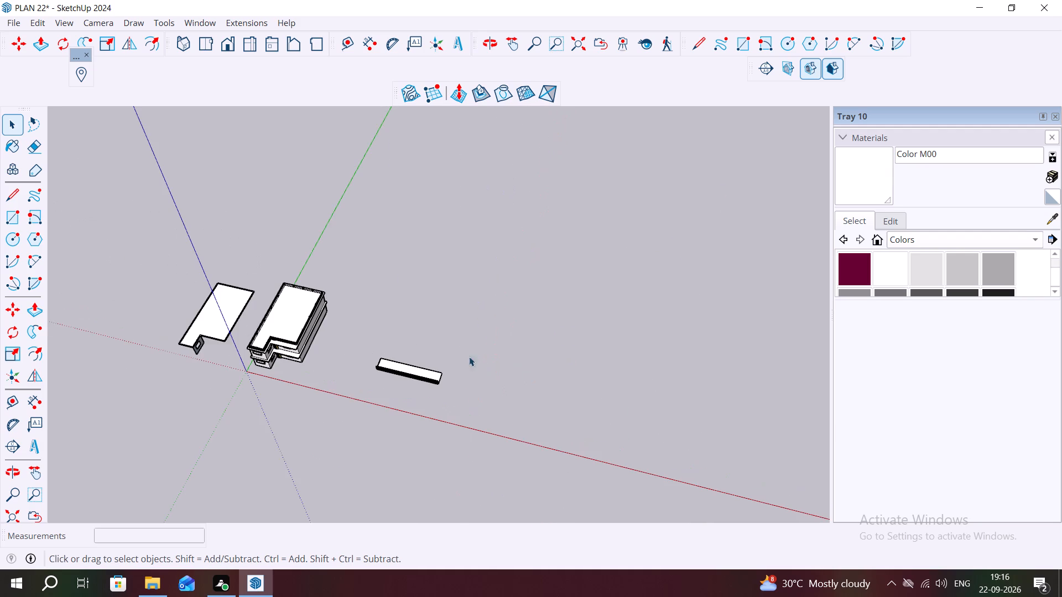
Examine the house and the slab with its MajRail railing from several angles and distances.
scroll(430, 376, up, 8)
middle_drag(400, 430, 487, 223)
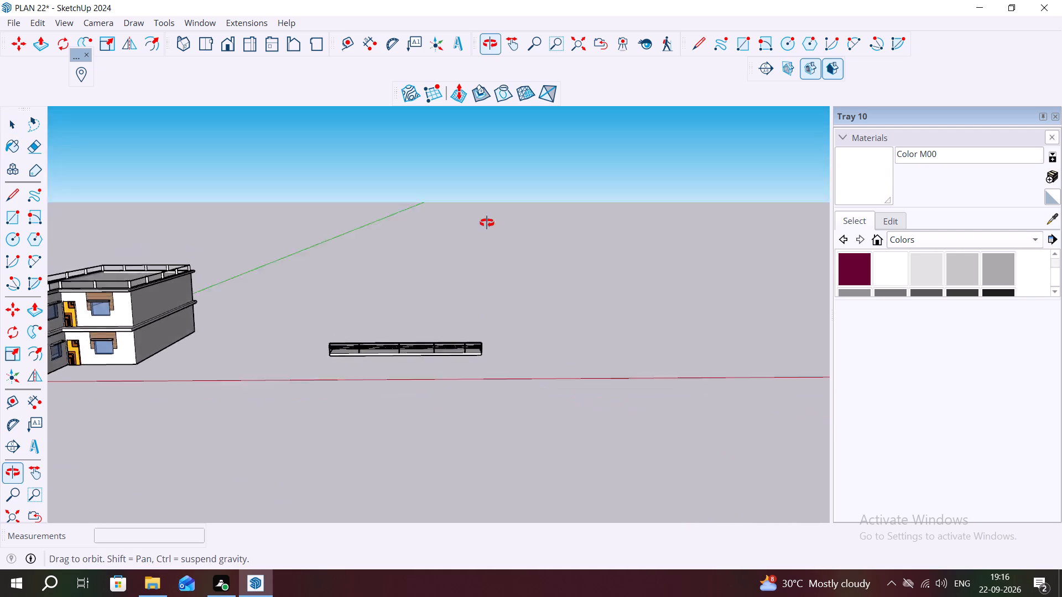
middle_drag(487, 223, 491, 217)
scroll(578, 97, up, 3)
right_click(617, 74)
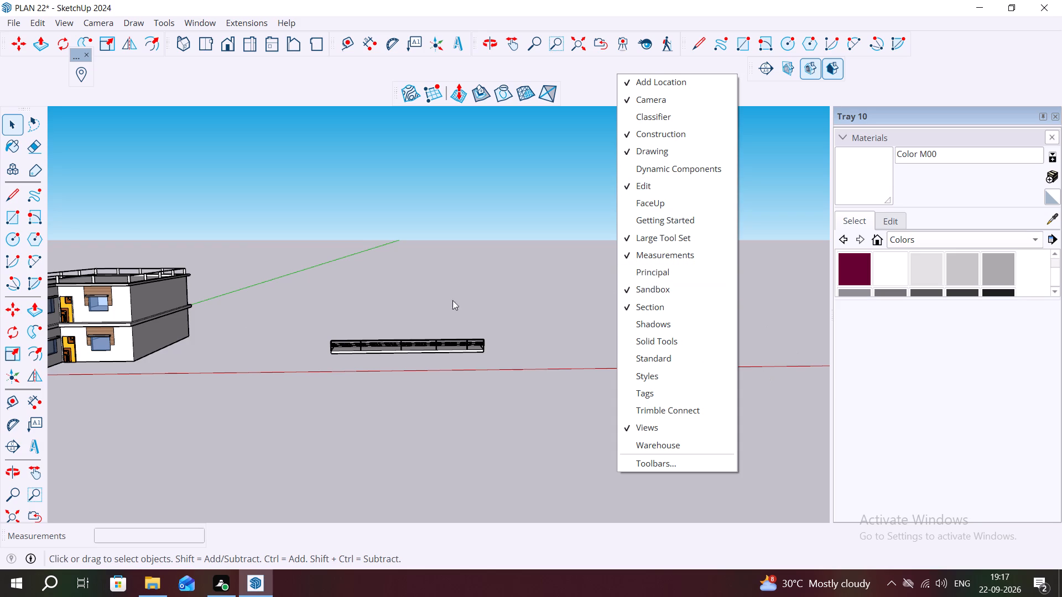
scroll(606, 266, down, 9)
click(468, 281)
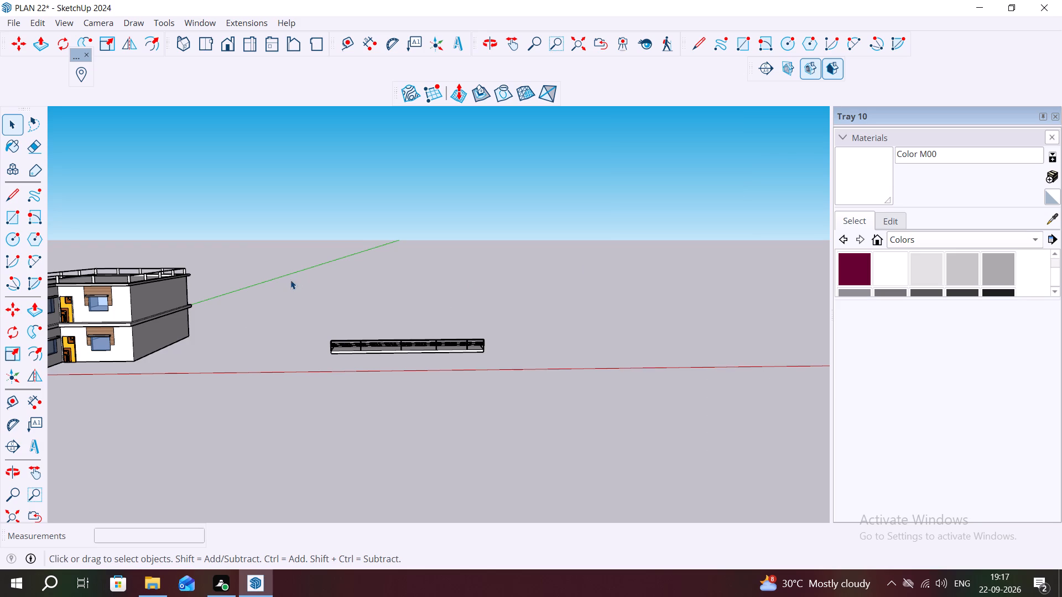
scroll(288, 280, down, 7)
middle_drag(312, 280, 299, 421)
scroll(388, 331, up, 11)
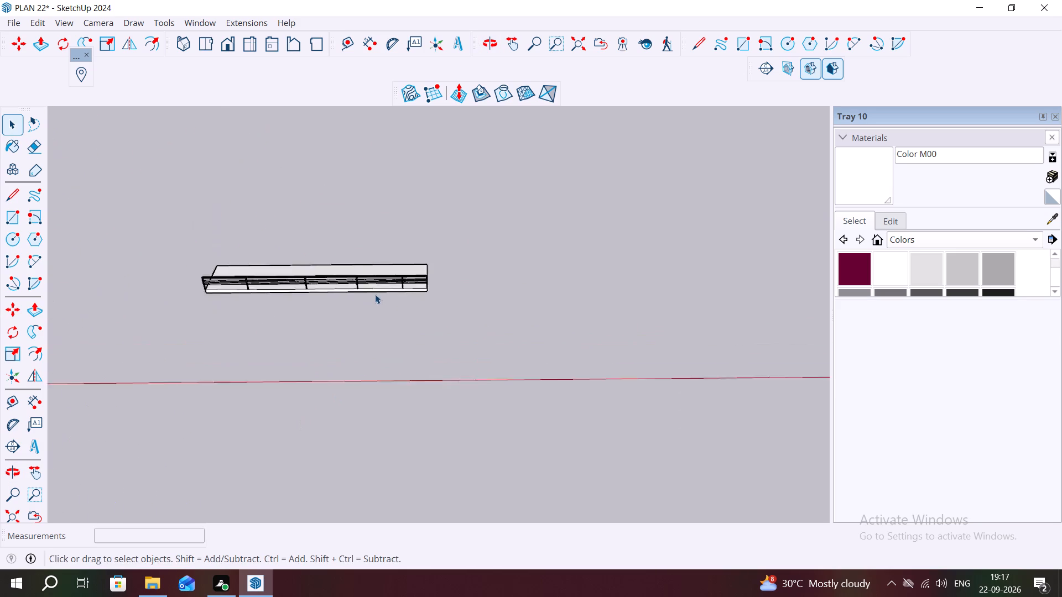
scroll(375, 294, up, 1)
middle_drag(439, 364, 420, 232)
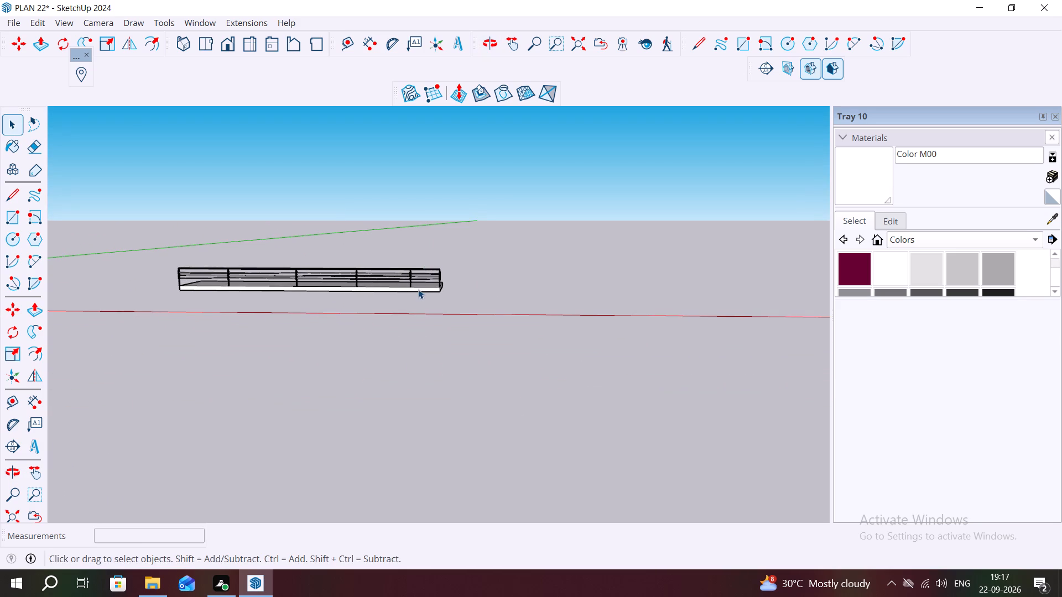
scroll(417, 291, down, 8)
scroll(533, 325, up, 7)
scroll(346, 276, down, 2)
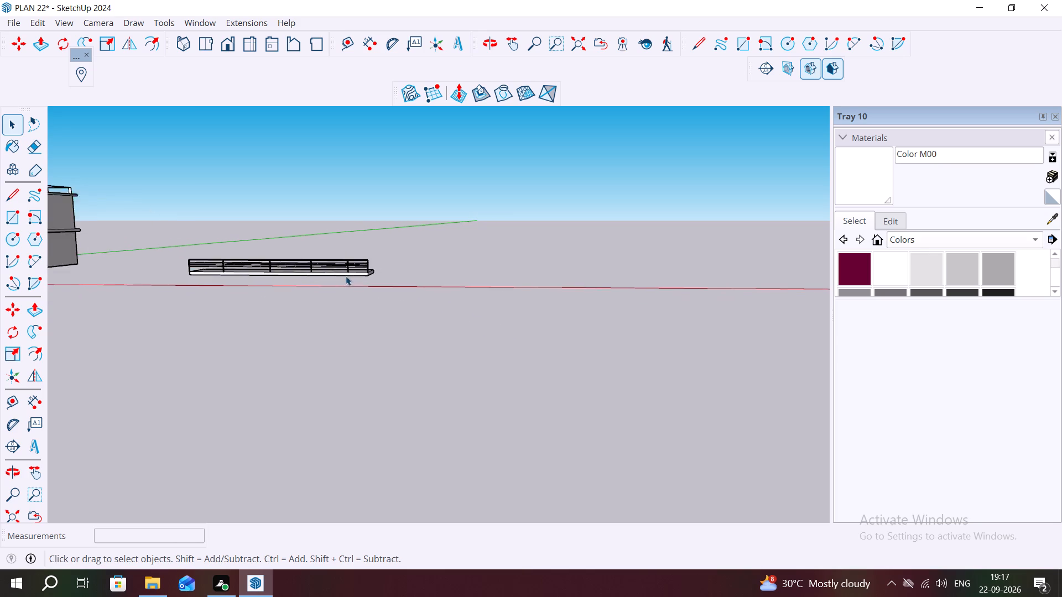
scroll(346, 276, down, 11)
scroll(239, 267, up, 12)
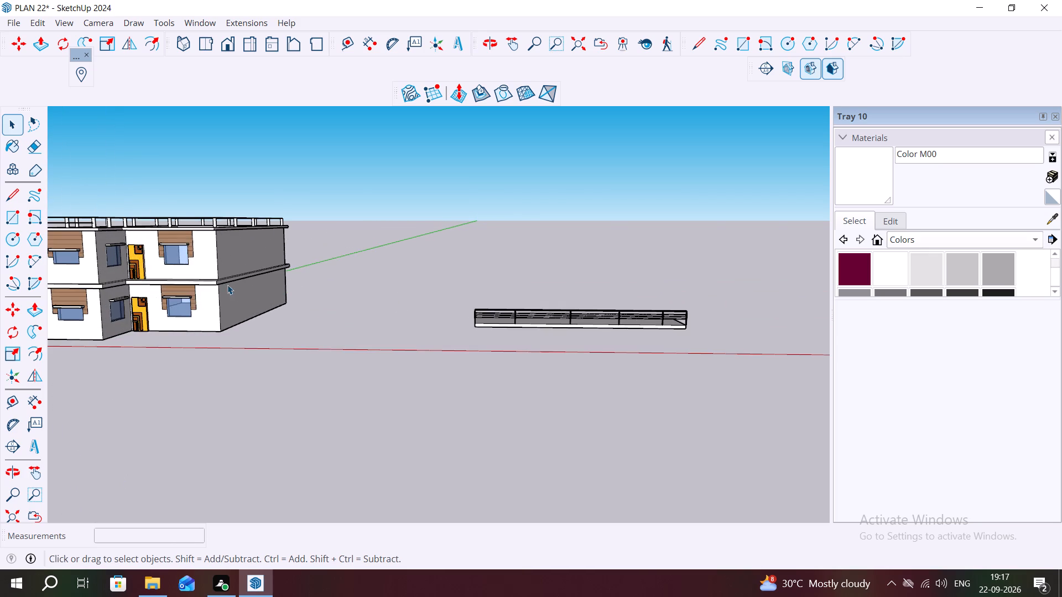
middle_drag(369, 310, 300, 317)
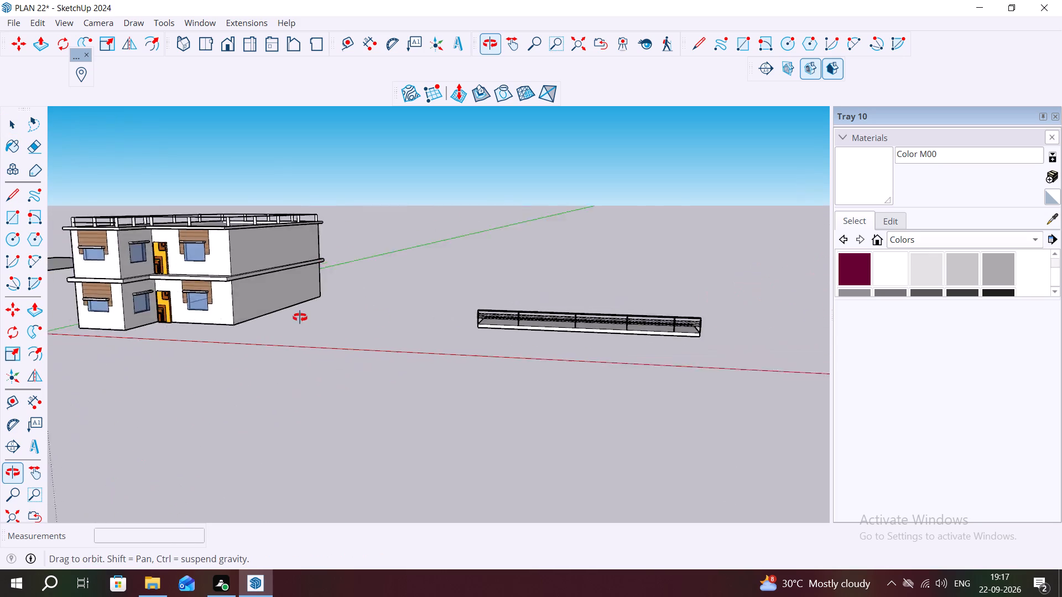
middle_drag(300, 317, 201, 313)
scroll(199, 312, up, 3)
scroll(198, 308, down, 14)
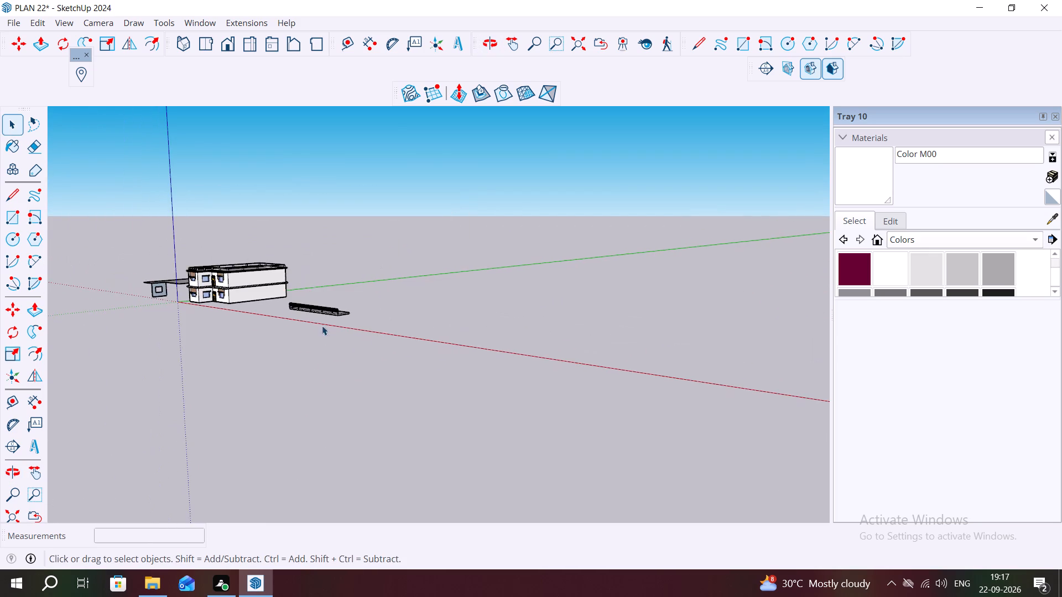
middle_drag(408, 350, 662, 396)
scroll(478, 362, up, 18)
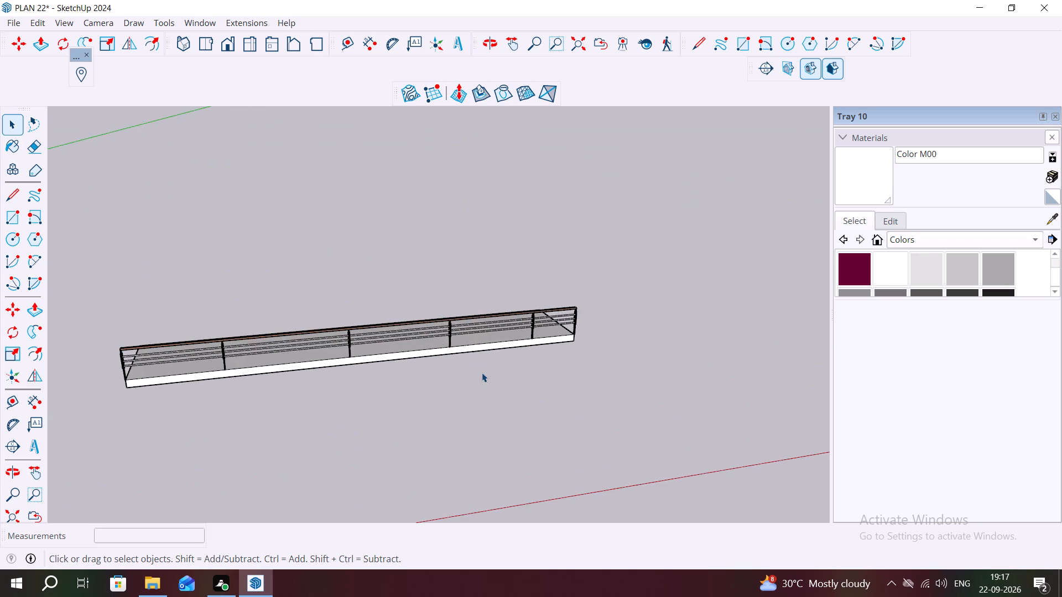
scroll(482, 373, up, 1)
middle_drag(489, 369, 490, 262)
scroll(490, 262, up, 1)
scroll(490, 262, down, 8)
middle_drag(590, 304, 591, 305)
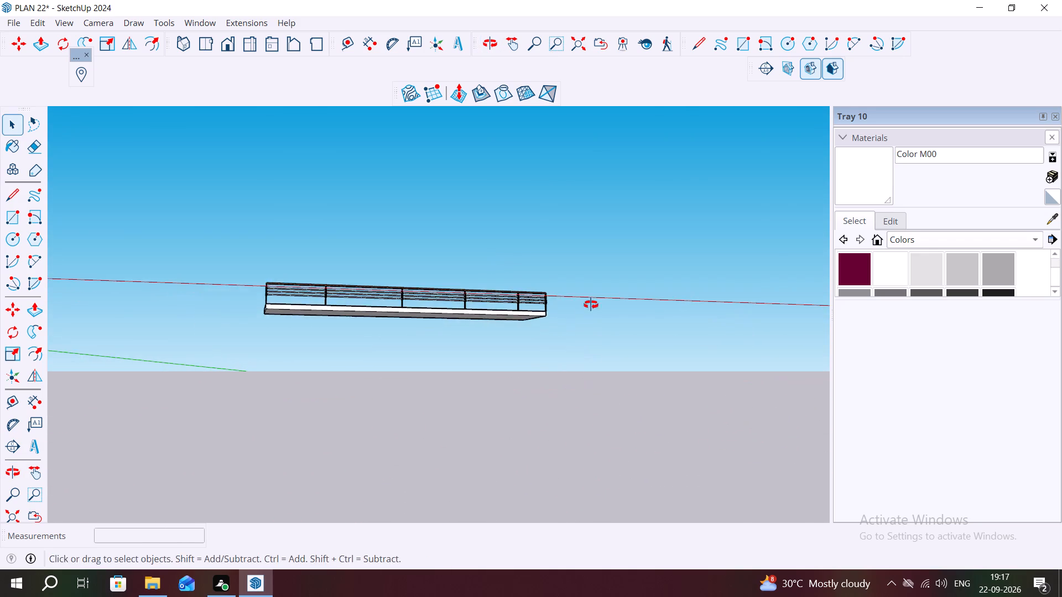
middle_drag(591, 305, 565, 395)
scroll(513, 312, up, 16)
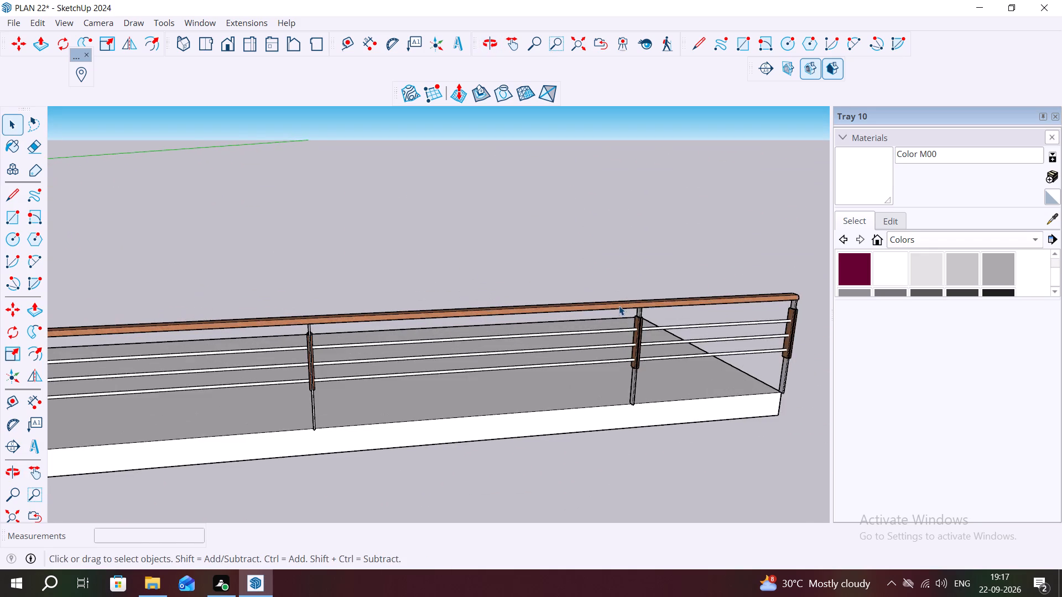
scroll(619, 306, down, 11)
scroll(643, 313, down, 12)
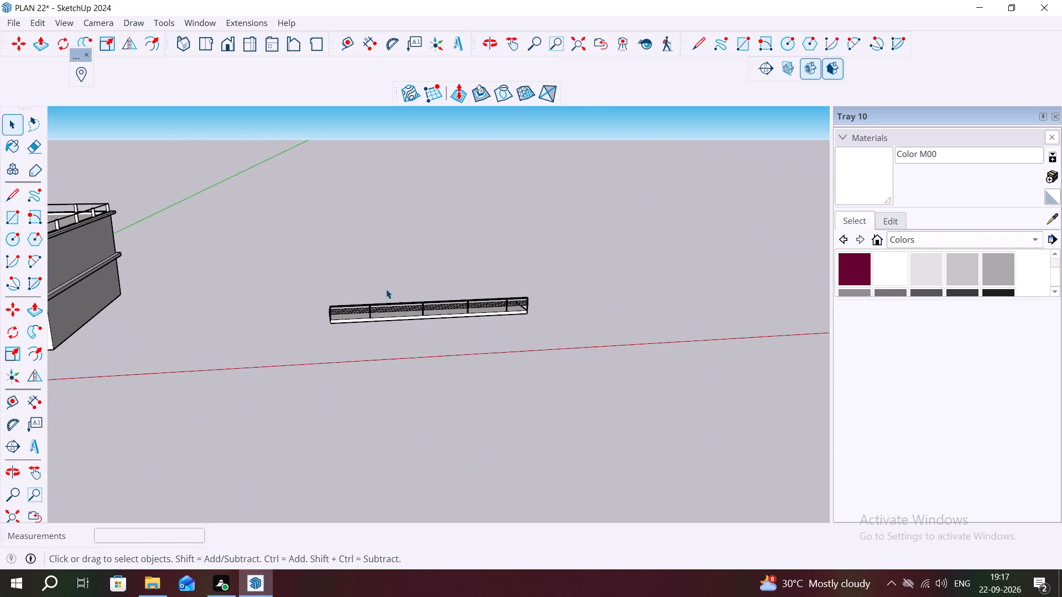
scroll(631, 298, up, 12)
scroll(393, 265, down, 9)
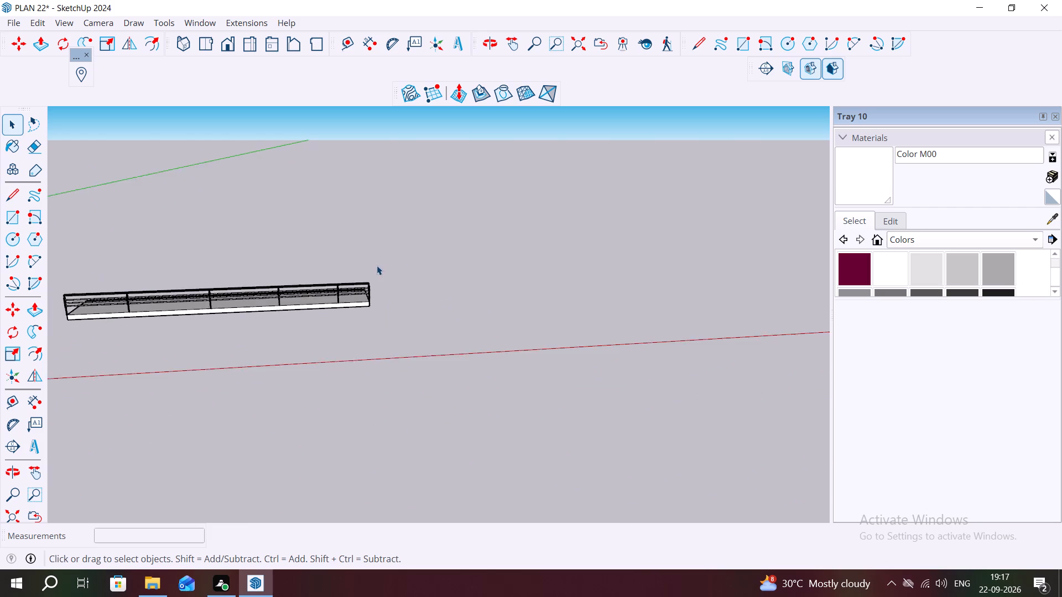
scroll(377, 265, down, 3)
scroll(504, 289, down, 4)
middle_drag(518, 309, 111, 379)
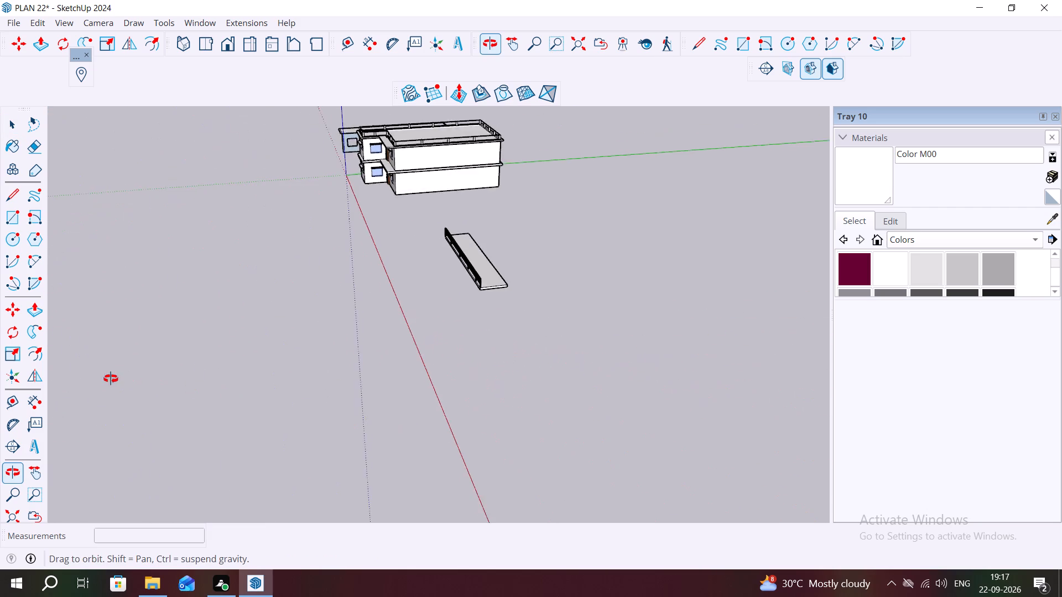
middle_drag(111, 379, 586, 378)
scroll(550, 358, up, 7)
middle_drag(542, 354, 425, 221)
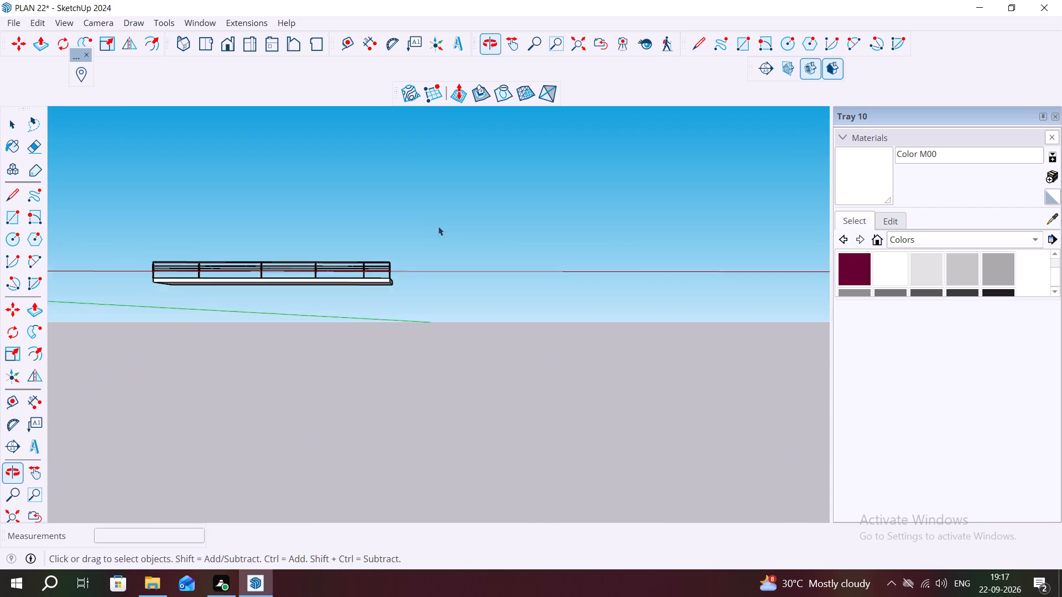
scroll(438, 226, up, 4)
scroll(498, 244, down, 4)
middle_drag(521, 297, 513, 433)
Delete the slab beside the house together with its MajRail railing.
scroll(528, 380, up, 7)
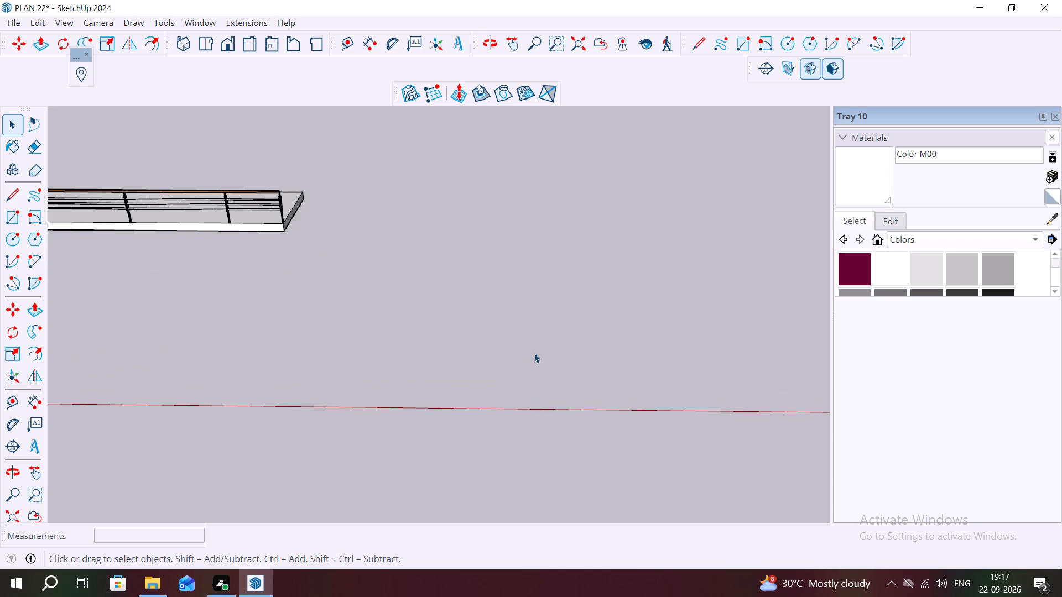
drag(376, 129, 214, 272)
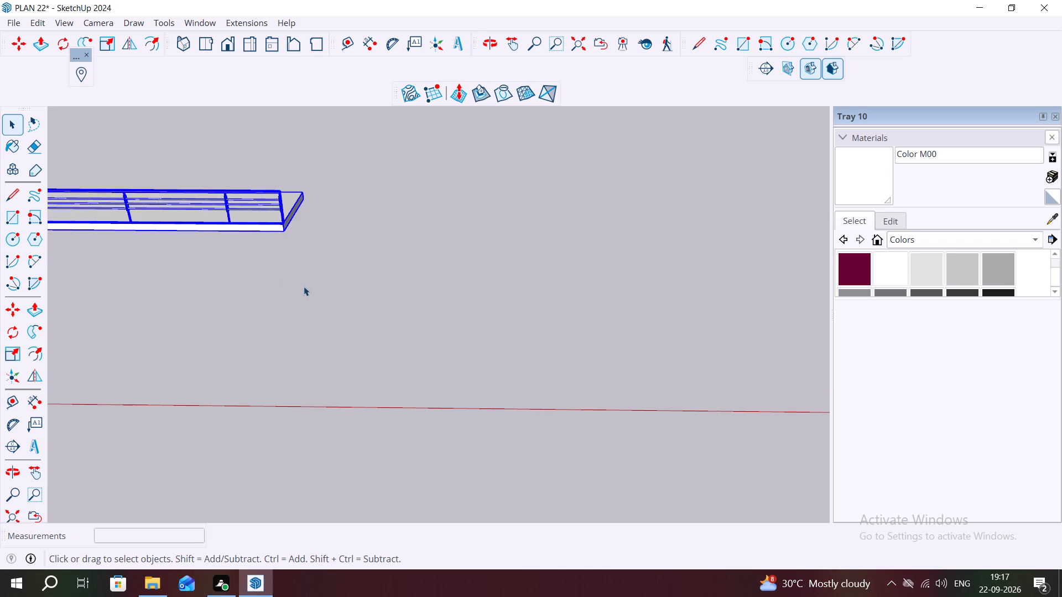
key(Delete)
Draw a long, narrow rectangle about 39' 3 1/2" by 1' 8 11/16" on the ground near the red axis.
scroll(289, 291, down, 4)
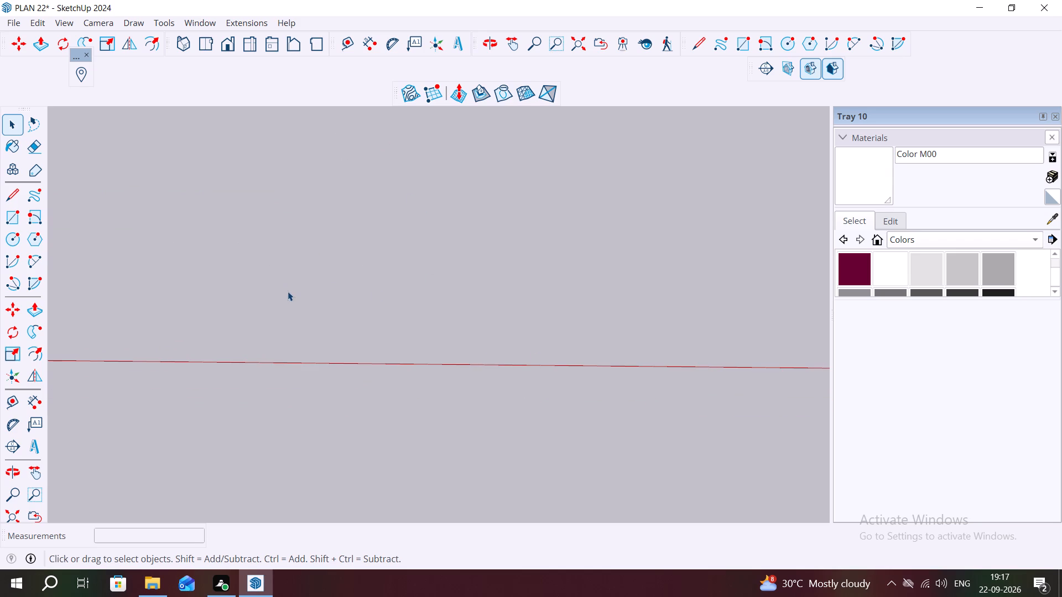
key(r)
click(258, 345)
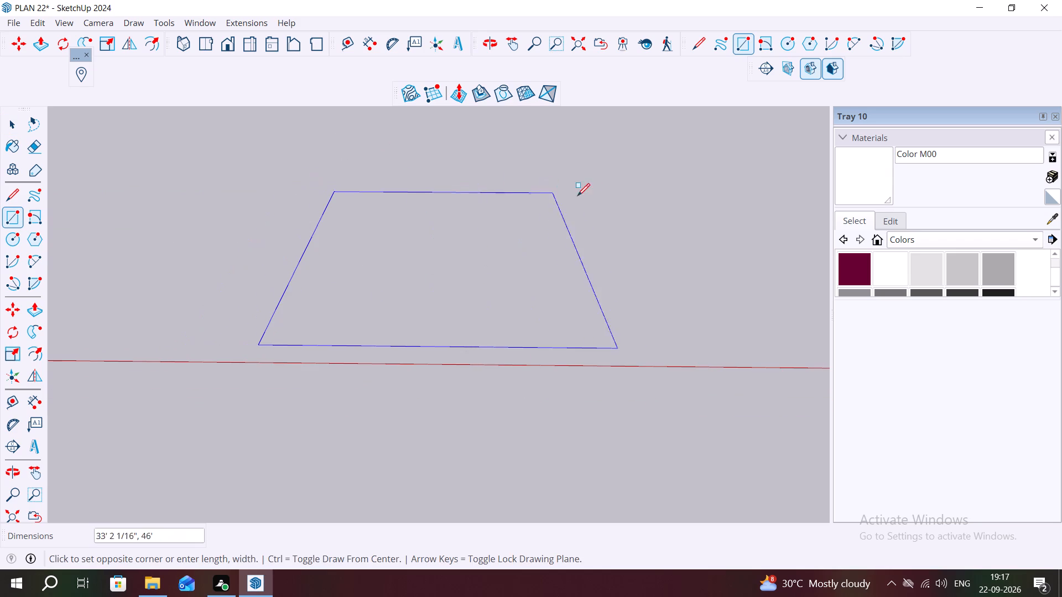
click(671, 339)
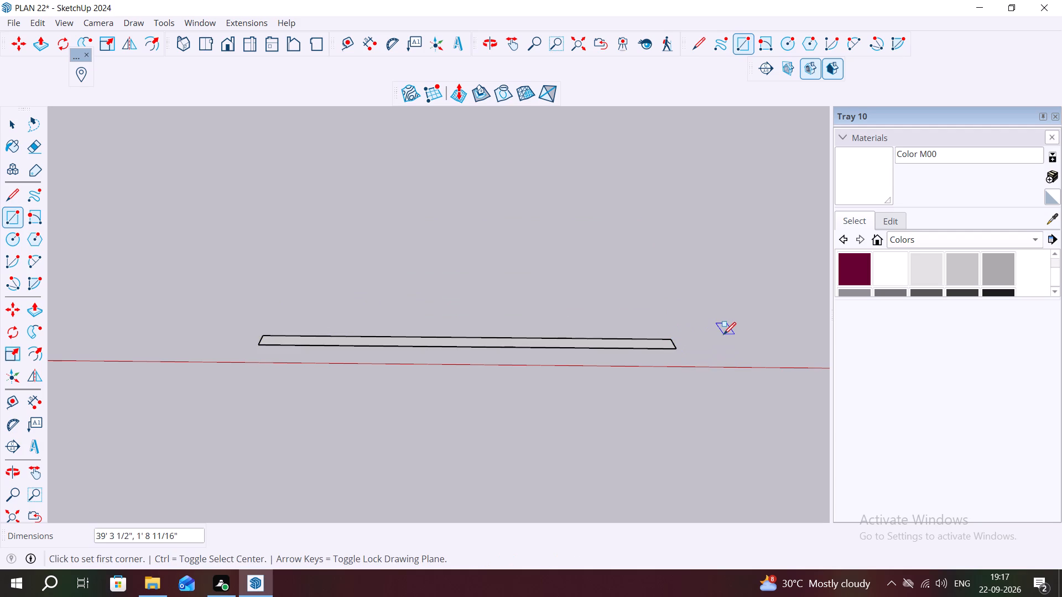
Extrude the narrow rectangle upward 10' into a wall block.
key(p)
click(665, 343)
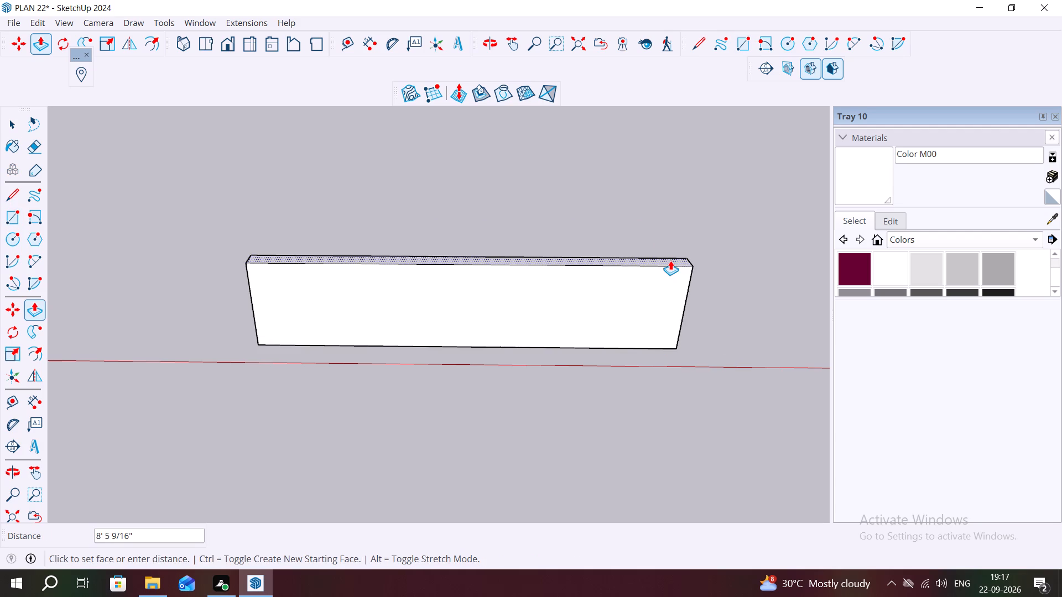
text(10')
key(Return)
key(space)
Group the entire wall block and convert the group into a component with the default settings.
triple_click(540, 282)
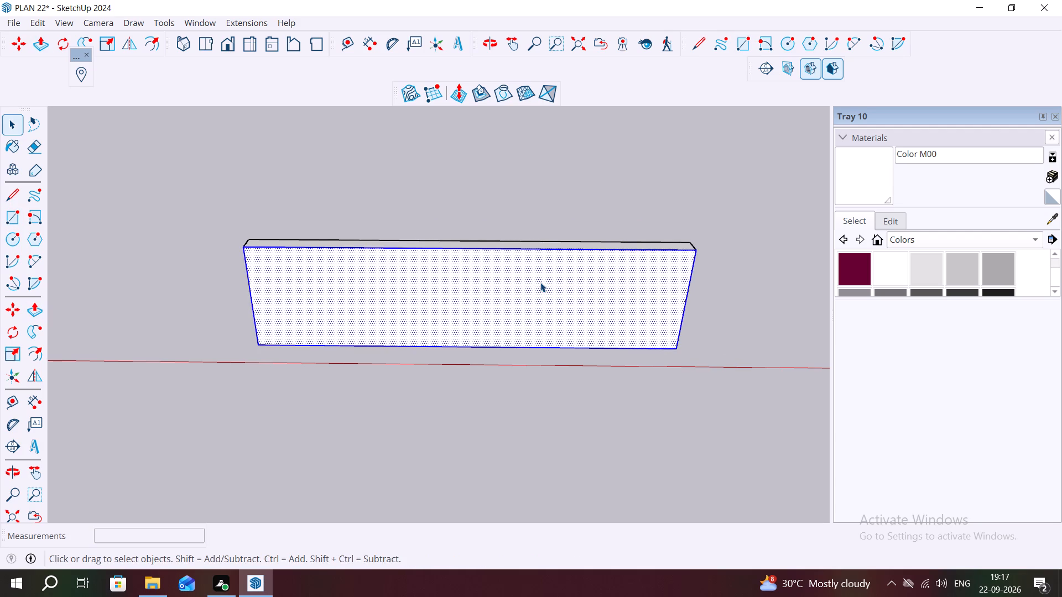
right_click(540, 282)
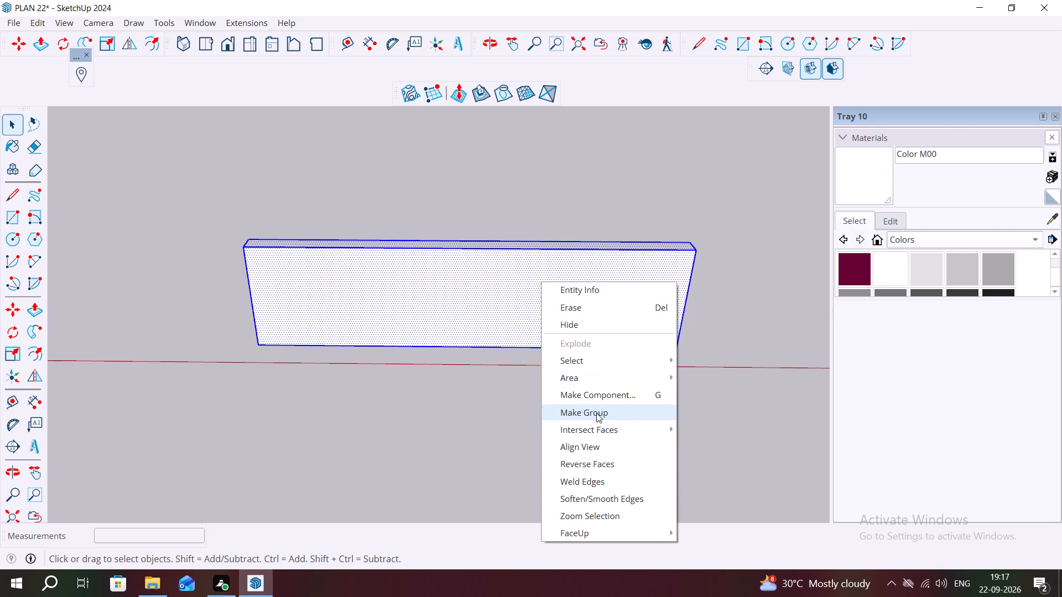
click(596, 413)
right_click(659, 297)
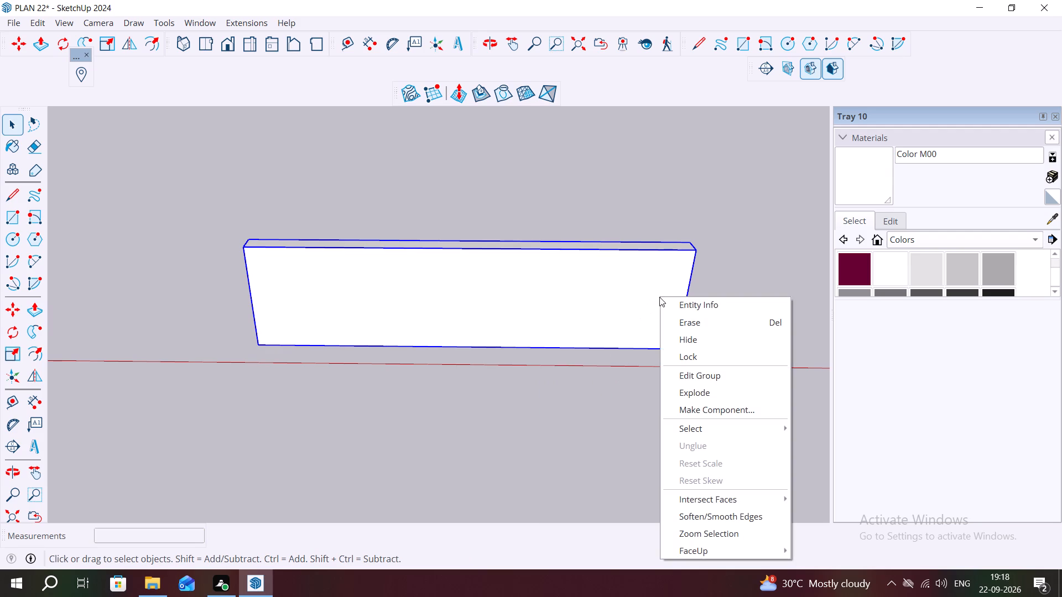
click(700, 411)
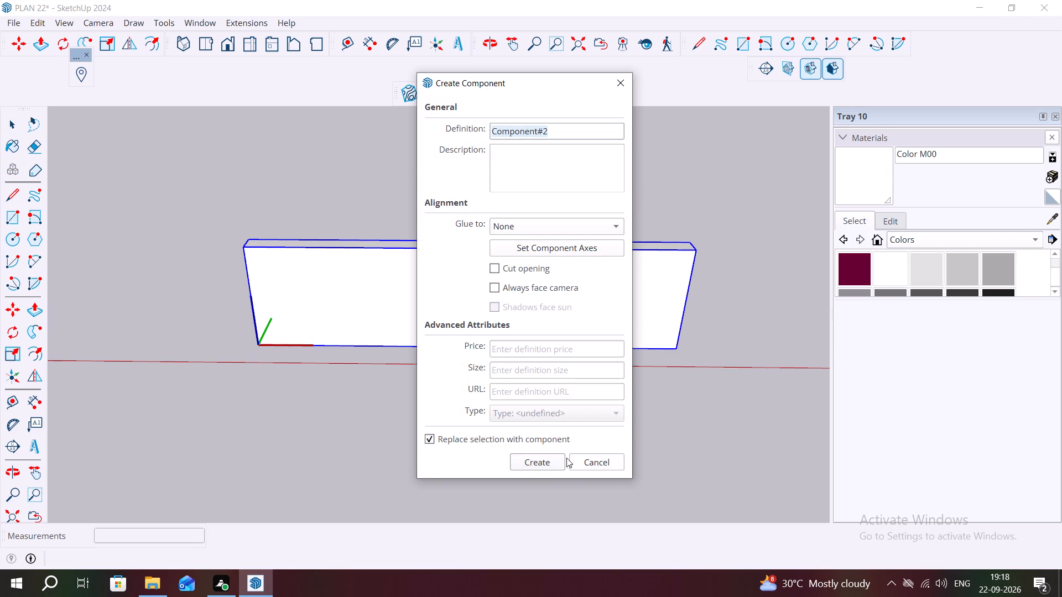
click(558, 463)
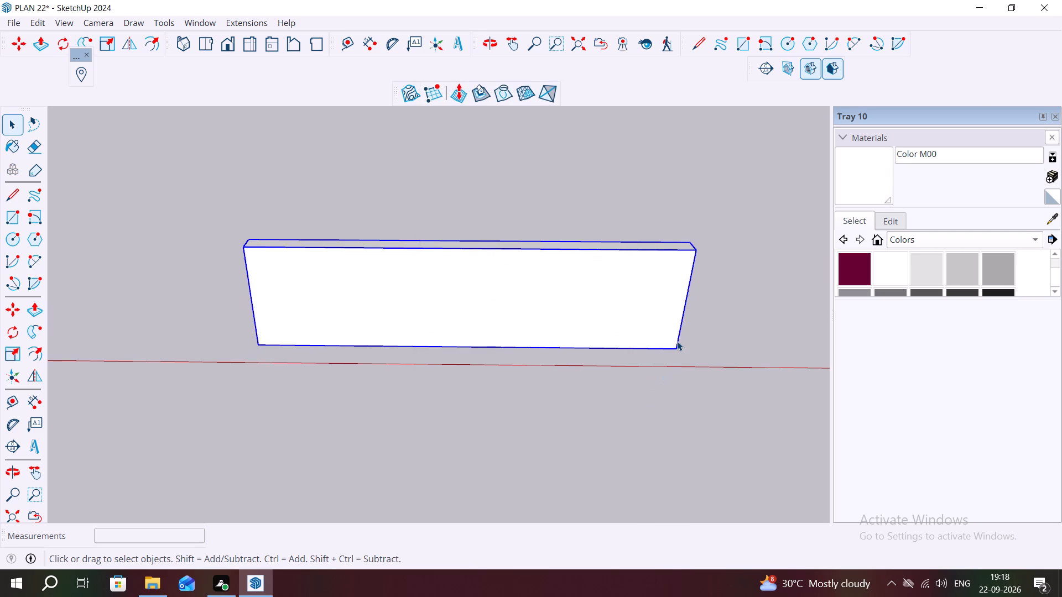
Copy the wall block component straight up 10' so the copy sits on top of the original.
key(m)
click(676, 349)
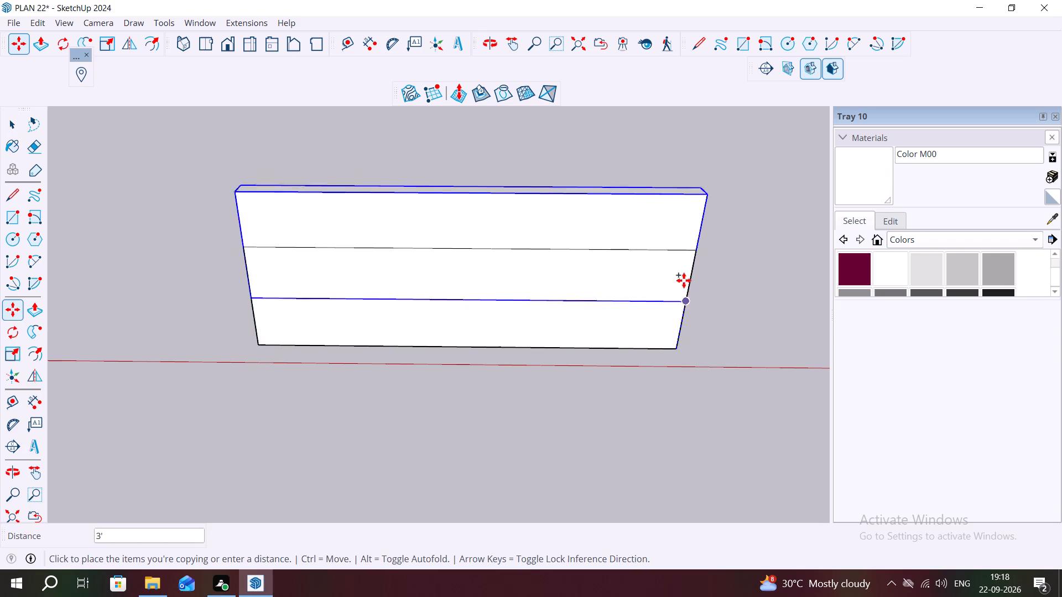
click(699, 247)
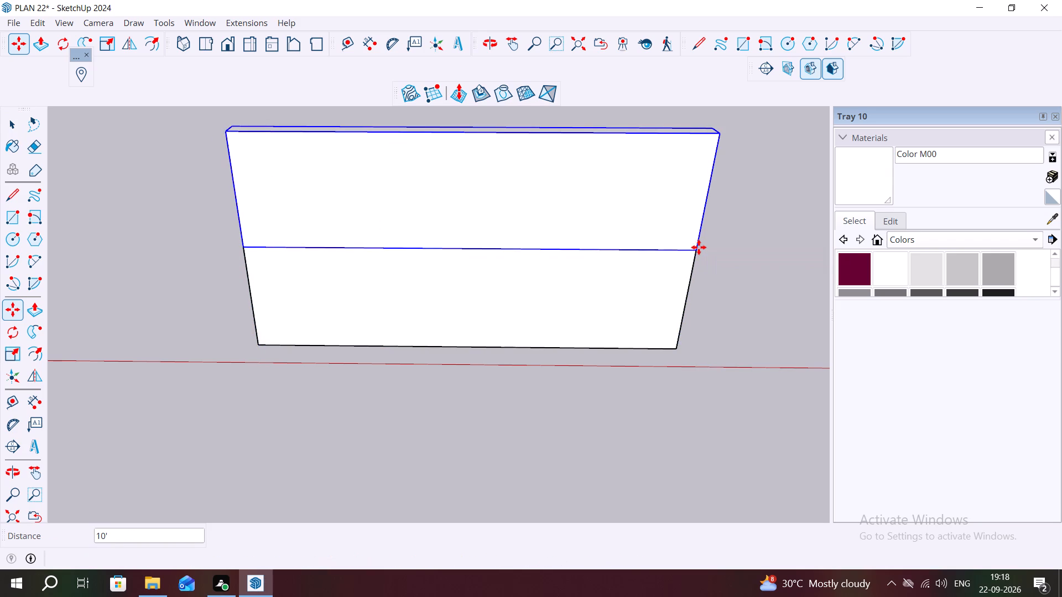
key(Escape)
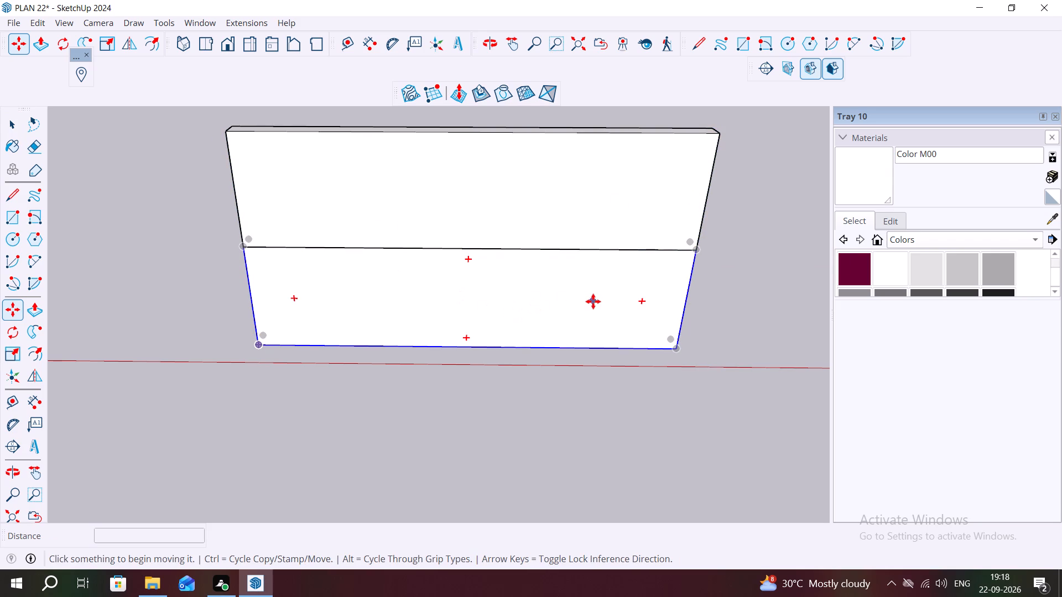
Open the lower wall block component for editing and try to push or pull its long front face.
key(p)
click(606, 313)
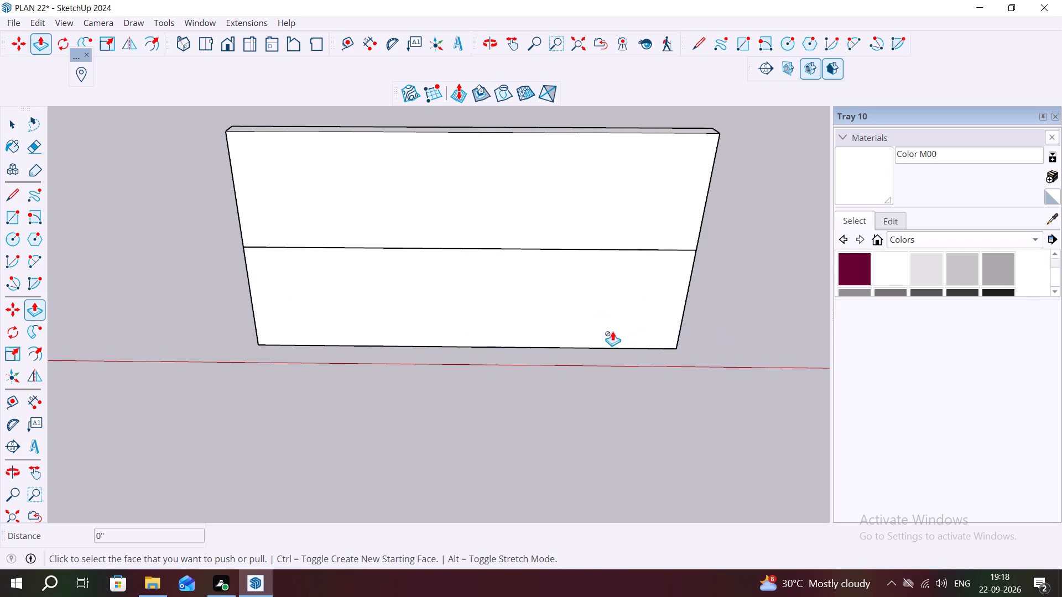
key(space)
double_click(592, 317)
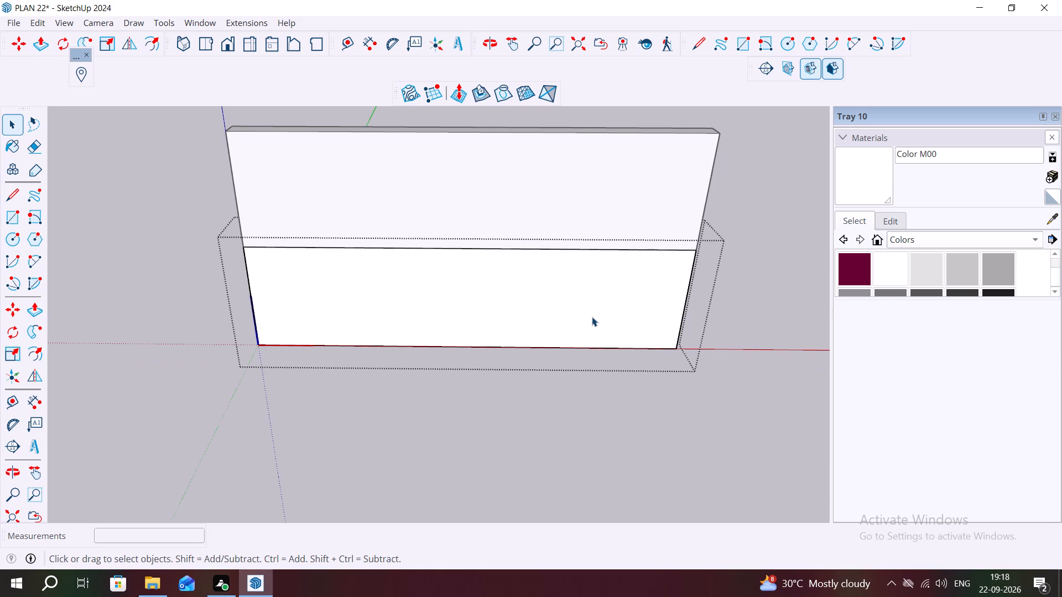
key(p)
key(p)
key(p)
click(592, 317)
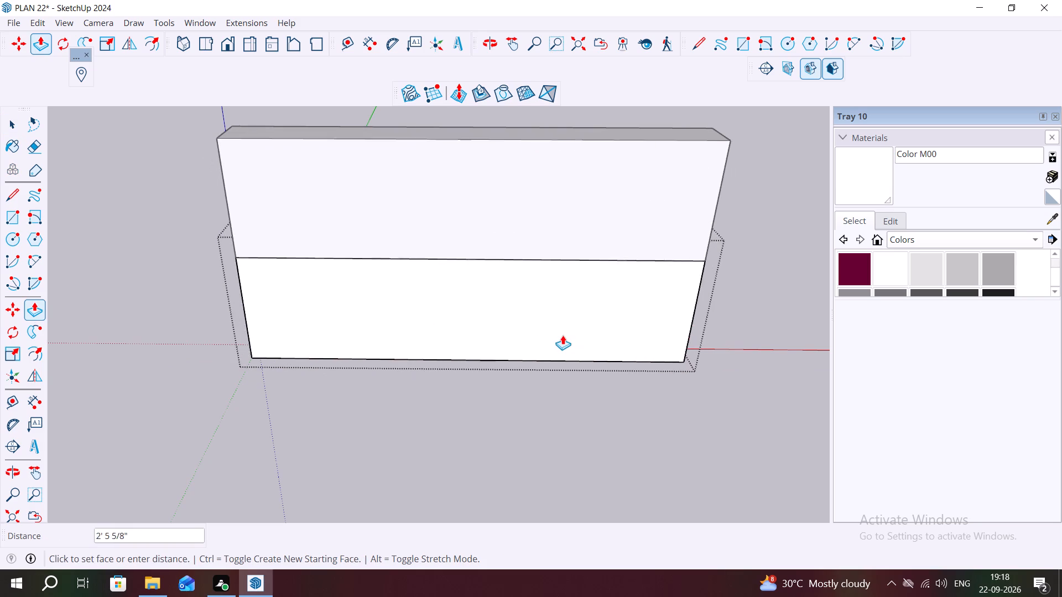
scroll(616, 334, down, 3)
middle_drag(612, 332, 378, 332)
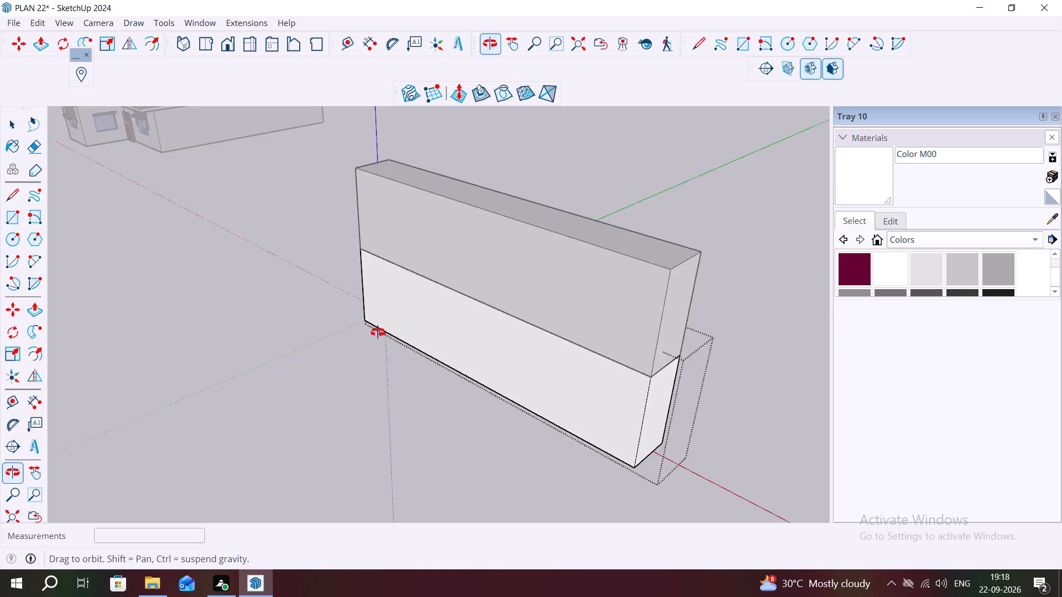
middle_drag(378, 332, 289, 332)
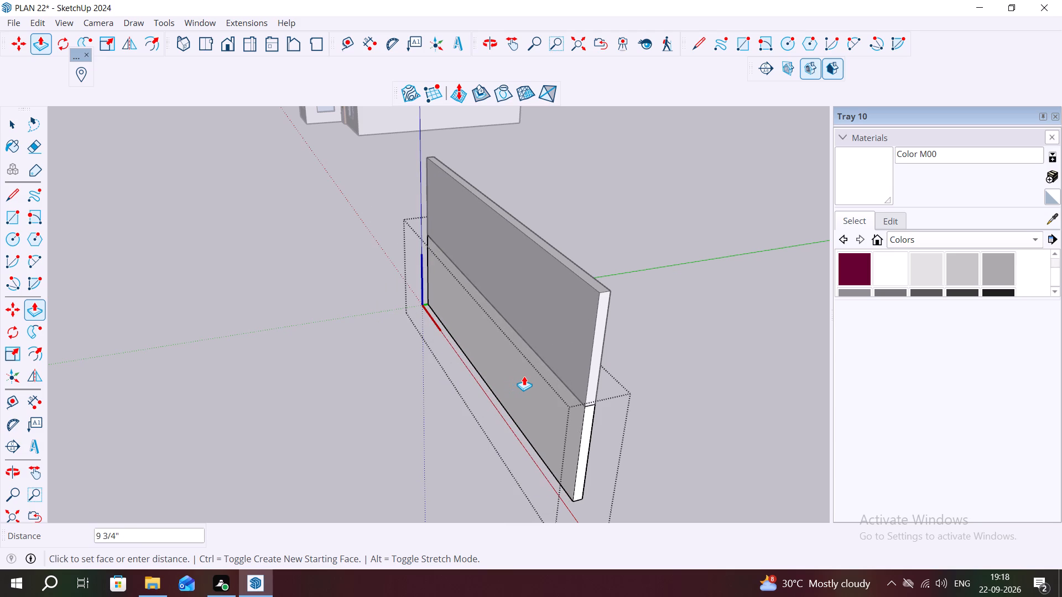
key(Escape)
Delete all the geometry inside the wall block component, including the leftover edge fragments, and leave component editing.
key(space)
drag(655, 236, 449, 384)
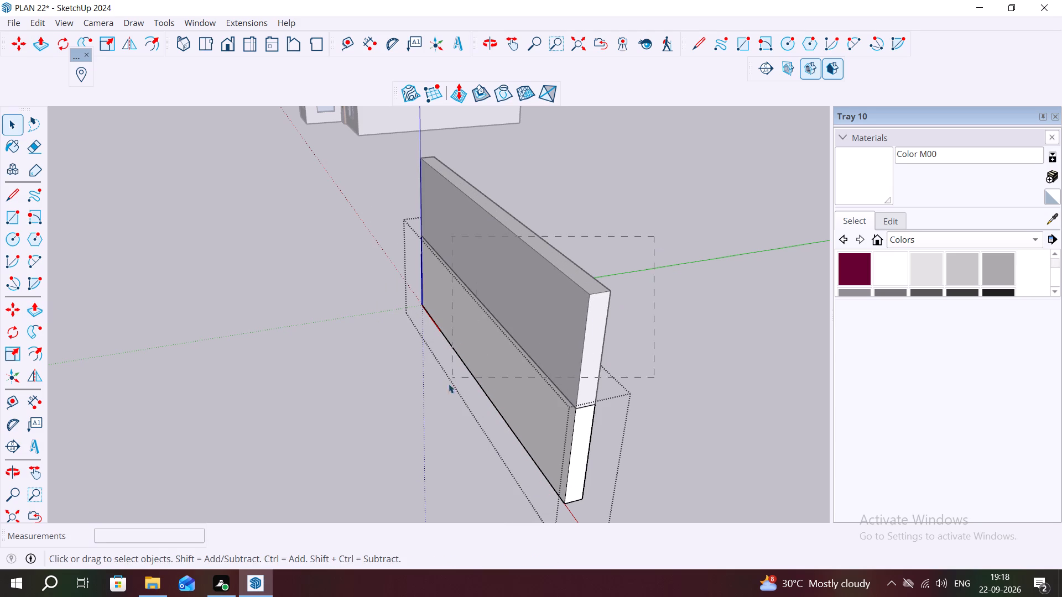
drag(449, 384, 418, 432)
scroll(456, 397, down, 4)
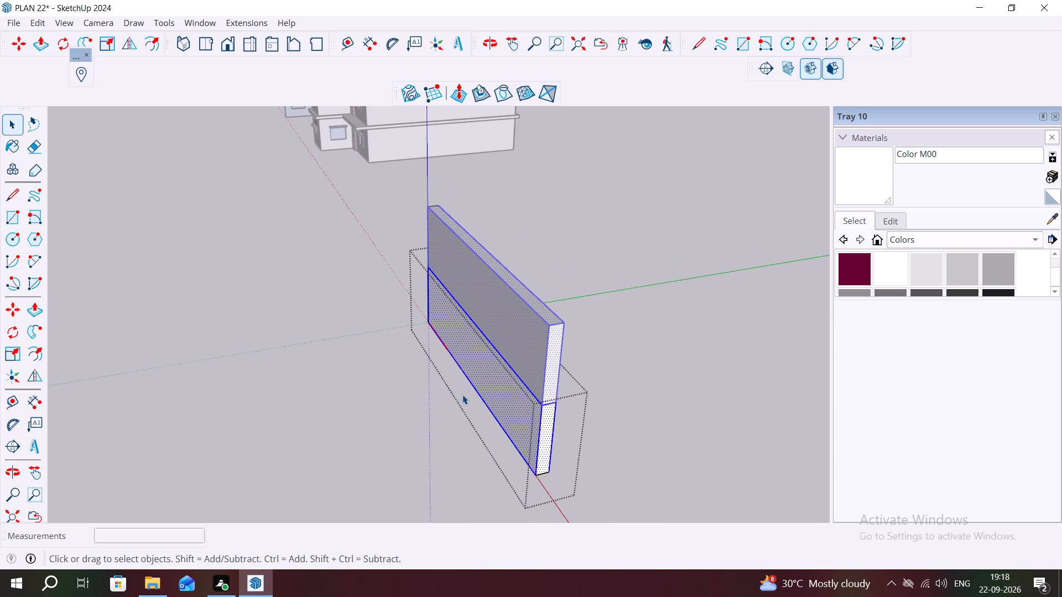
key(Delete)
scroll(368, 349, down, 7)
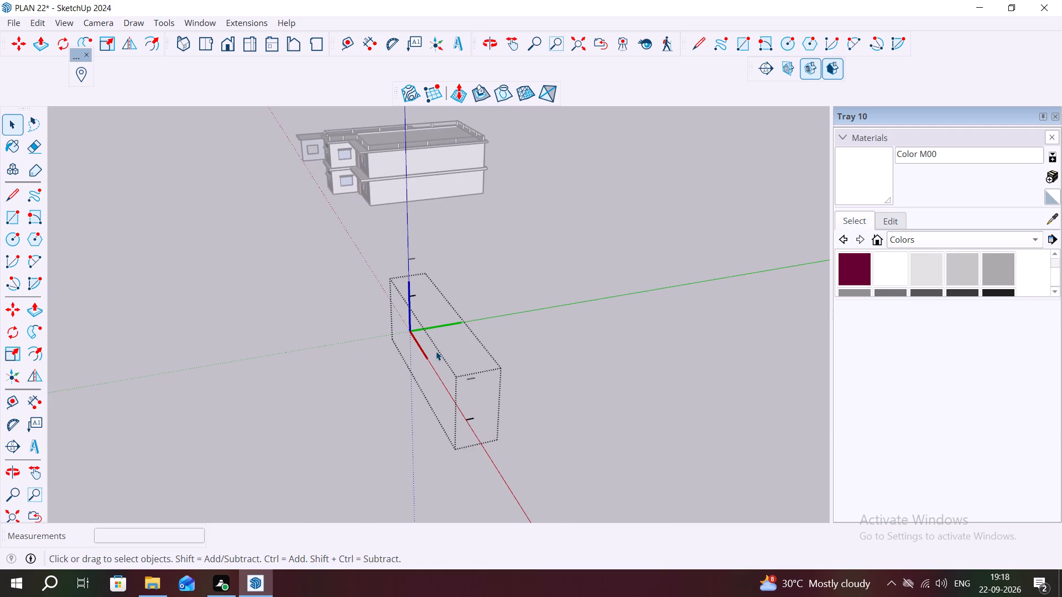
drag(590, 311, 444, 432)
key(Delete)
drag(468, 231, 405, 274)
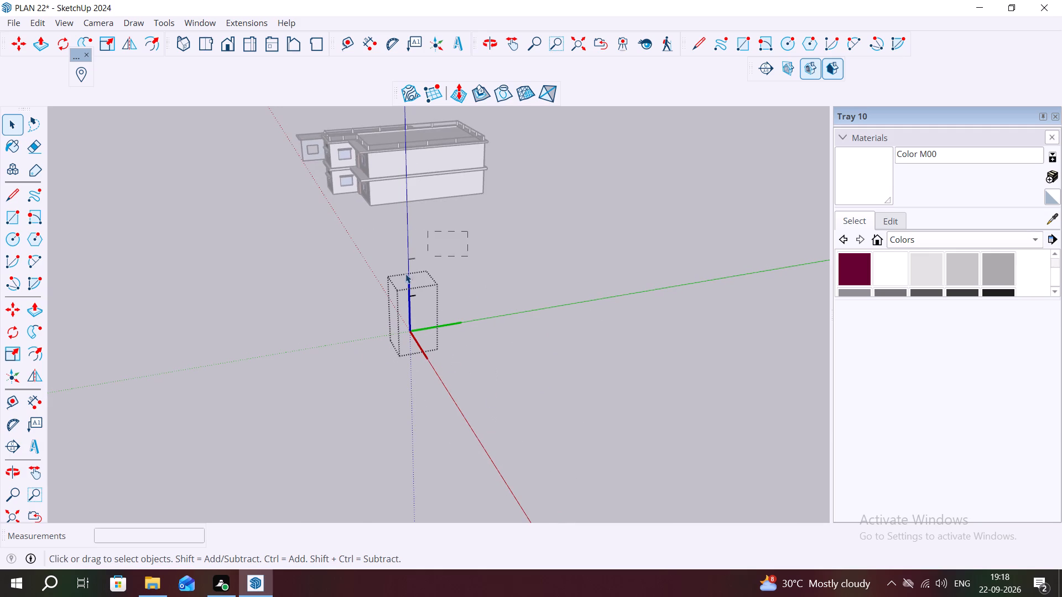
drag(405, 274, 330, 352)
key(Delete)
scroll(368, 386, down, 4)
double_click(464, 375)
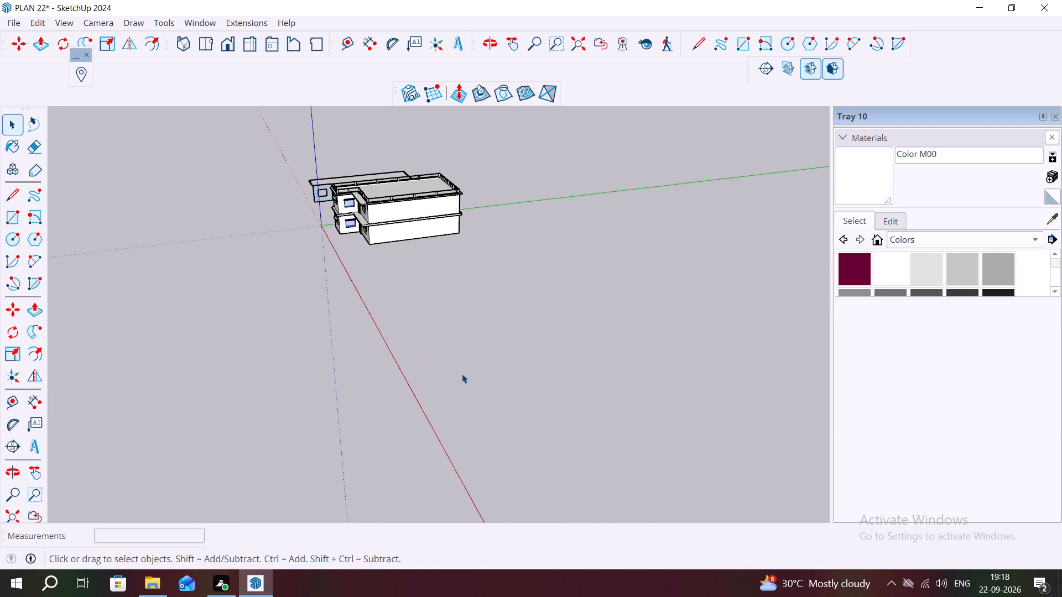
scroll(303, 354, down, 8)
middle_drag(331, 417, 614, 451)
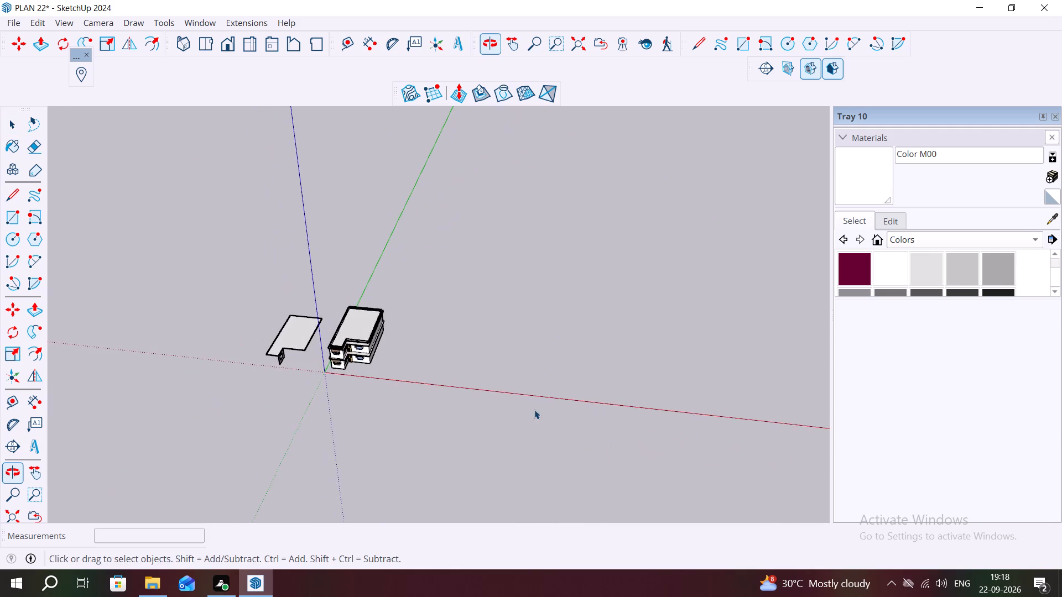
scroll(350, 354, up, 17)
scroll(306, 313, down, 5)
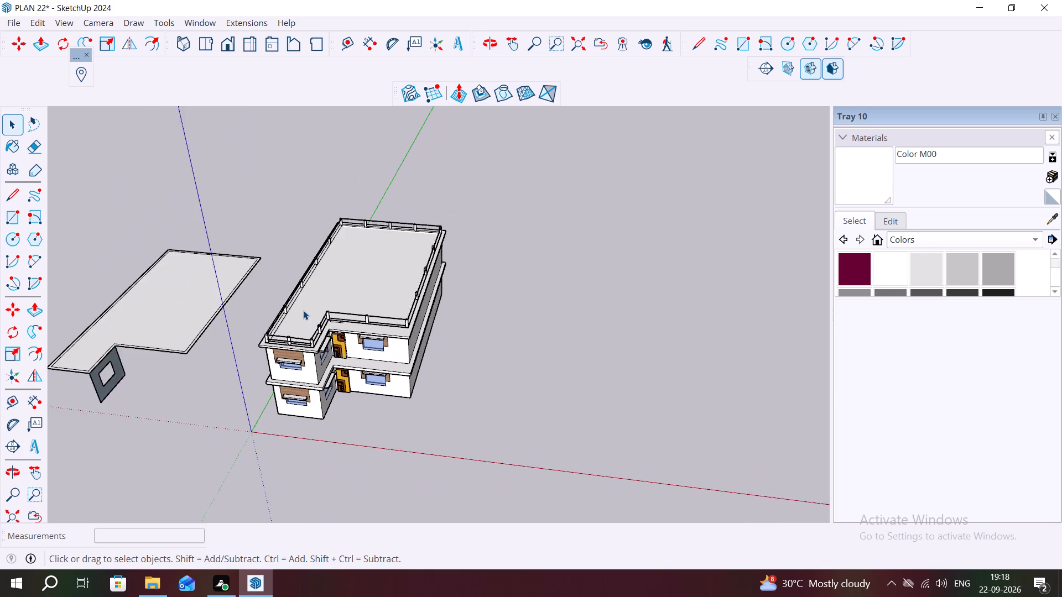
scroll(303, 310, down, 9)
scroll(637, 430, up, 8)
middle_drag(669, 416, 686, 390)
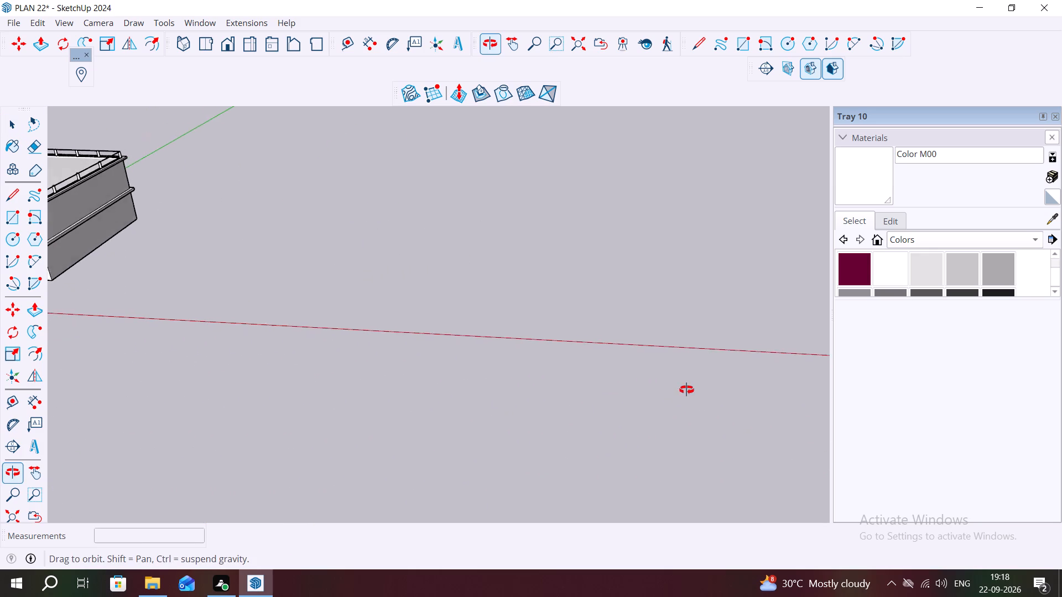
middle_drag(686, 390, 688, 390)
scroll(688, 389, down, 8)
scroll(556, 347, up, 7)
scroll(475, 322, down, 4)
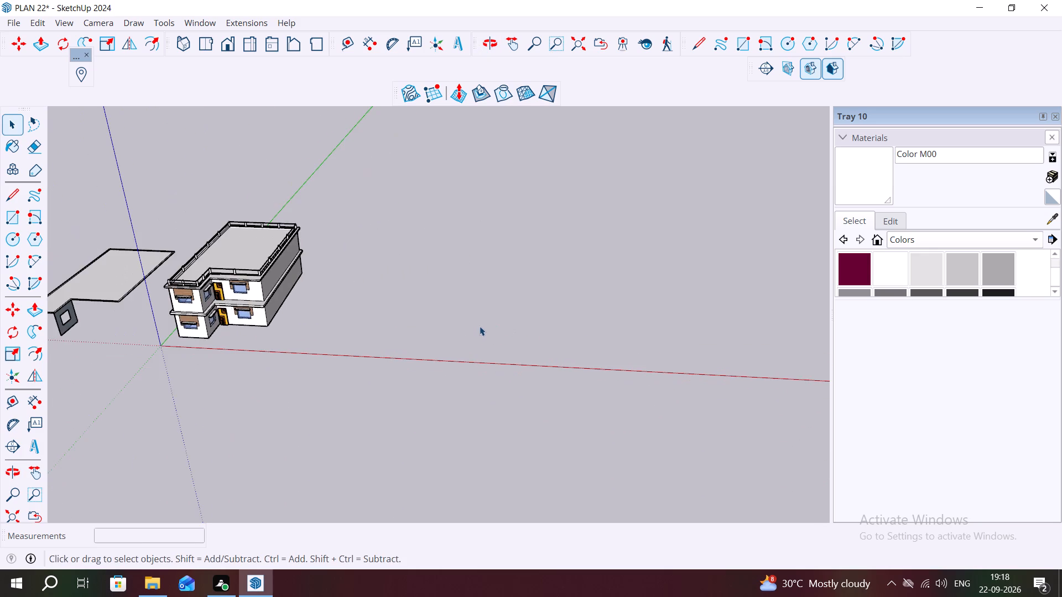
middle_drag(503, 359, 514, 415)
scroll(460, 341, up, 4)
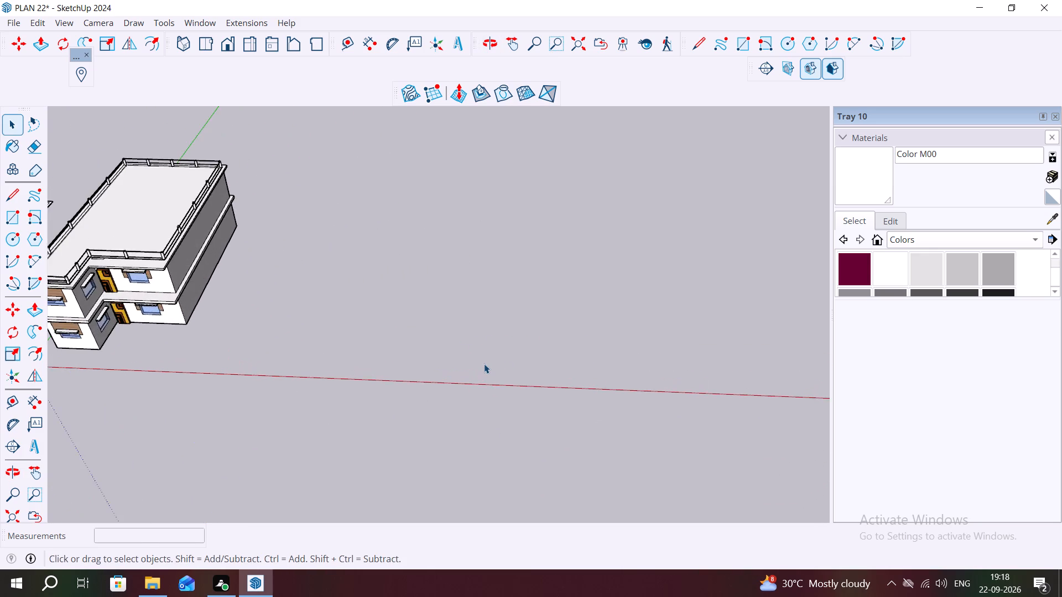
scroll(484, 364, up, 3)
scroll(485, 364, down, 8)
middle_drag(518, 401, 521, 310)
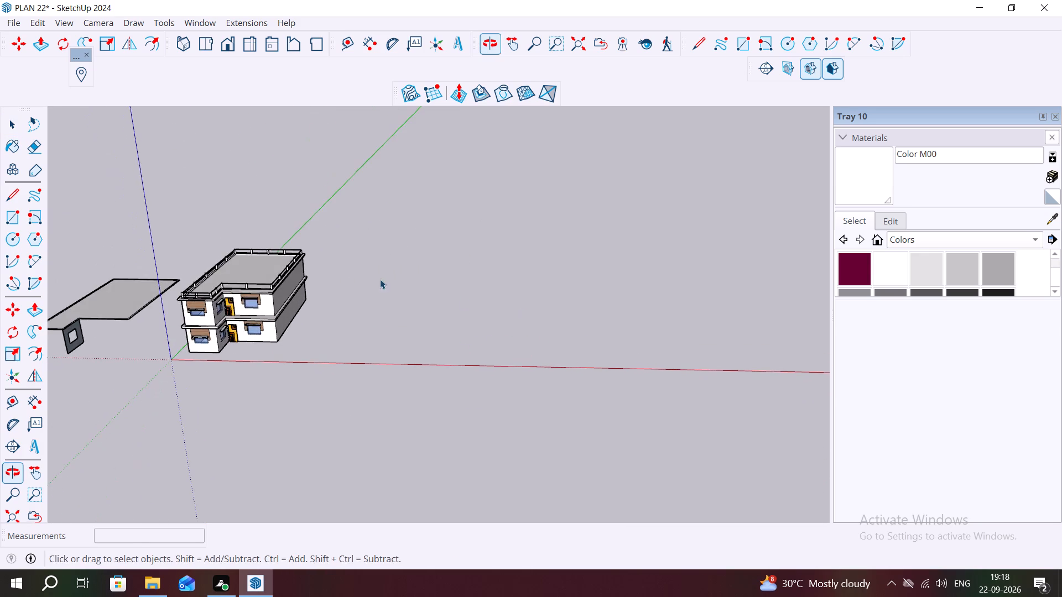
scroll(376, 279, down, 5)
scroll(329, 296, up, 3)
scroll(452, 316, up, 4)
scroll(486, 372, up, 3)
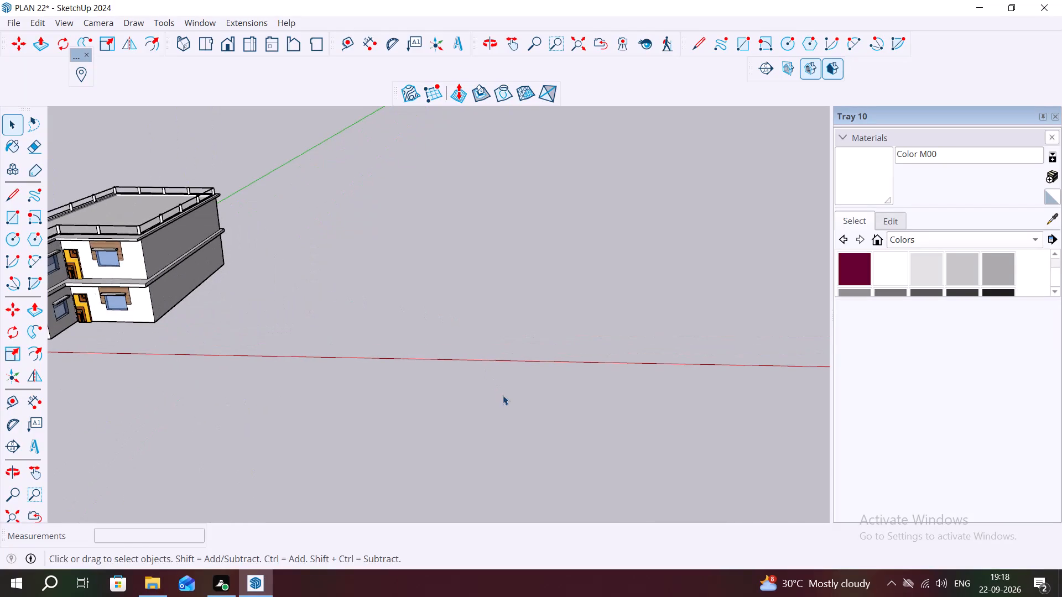
Draw a narrow rectangle about 27' 1 7/8" by 4' 11 3/16" on the ground beside the house, parallel to the red axis.
middle_drag(503, 395, 507, 420)
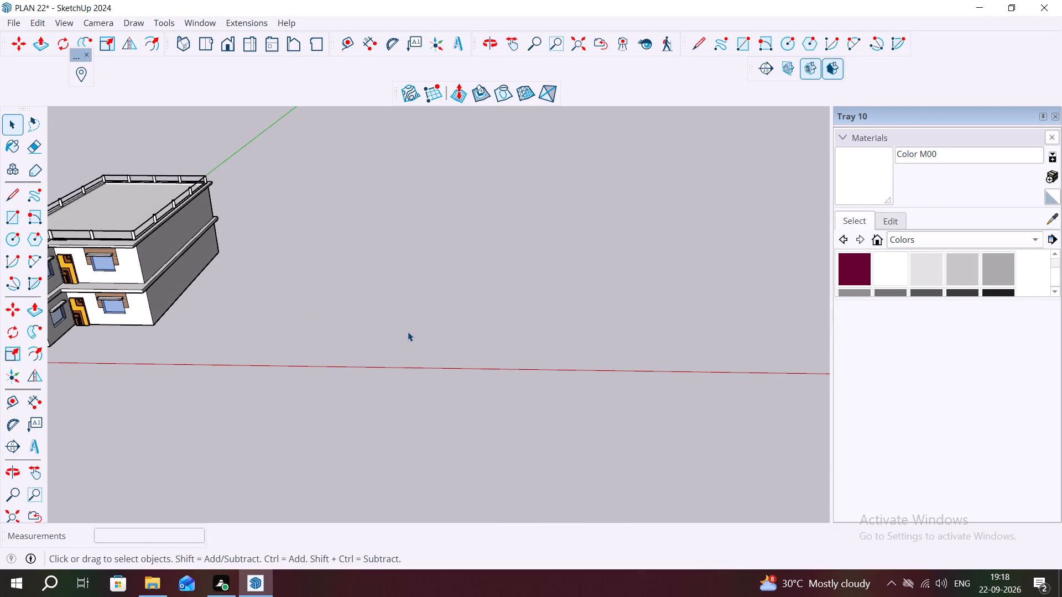
key(r)
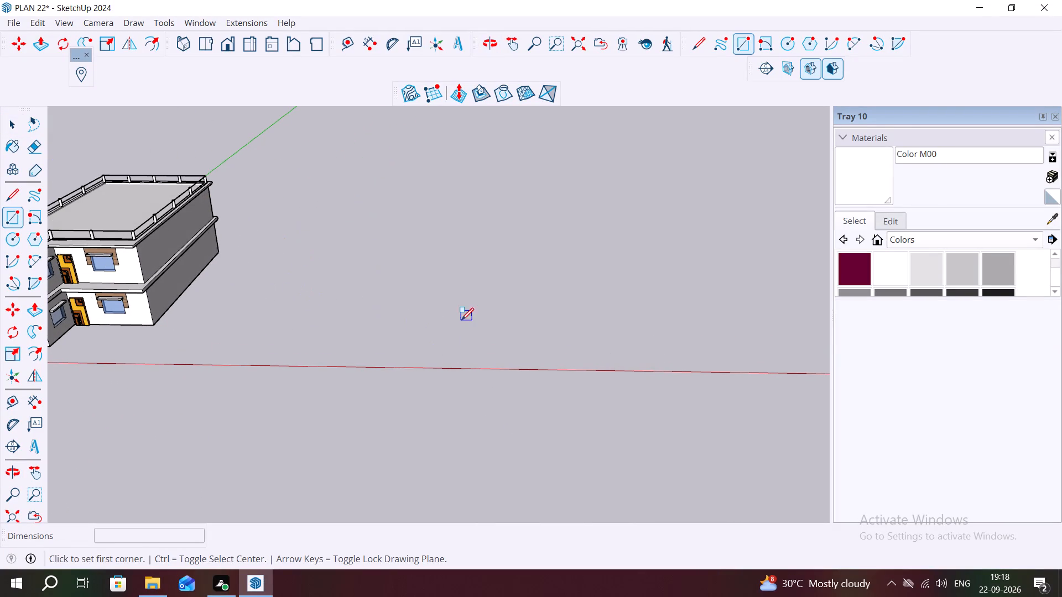
click(357, 331)
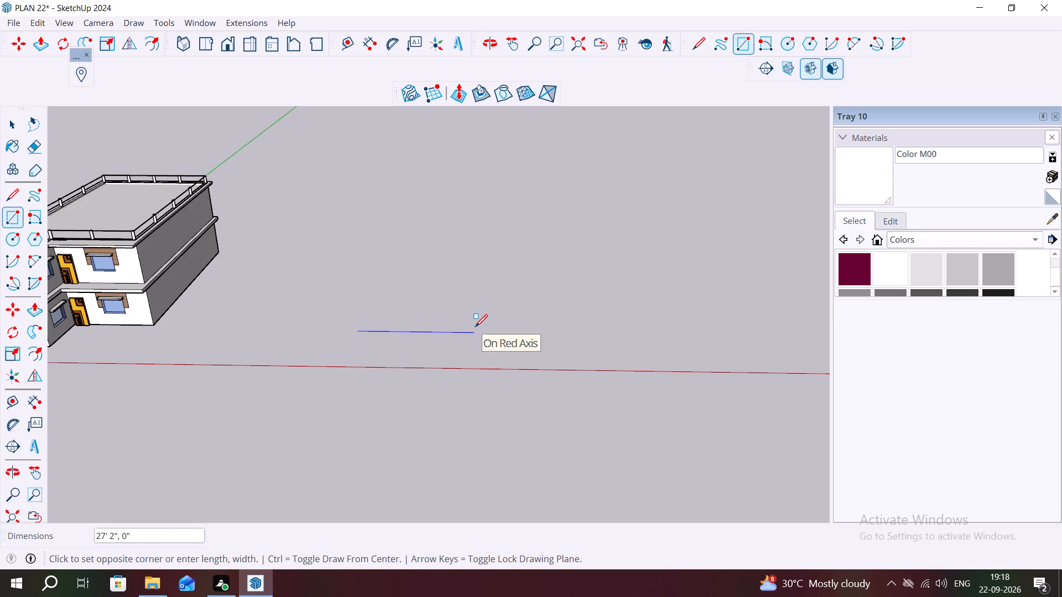
click(474, 323)
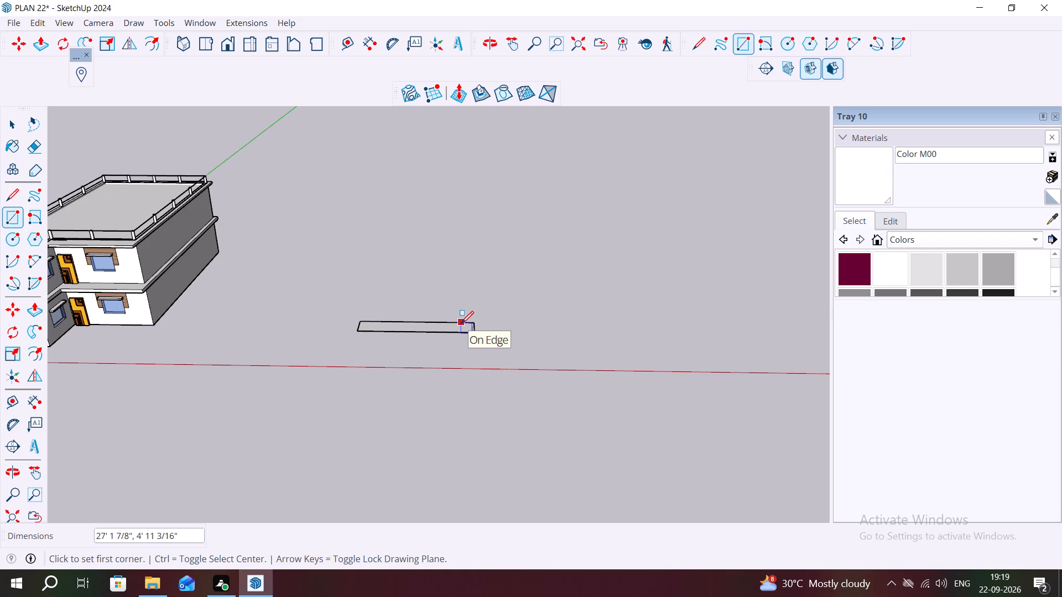
Extrude the narrow rectangle upward about 16' 10 5/8" into a wall block.
key(p)
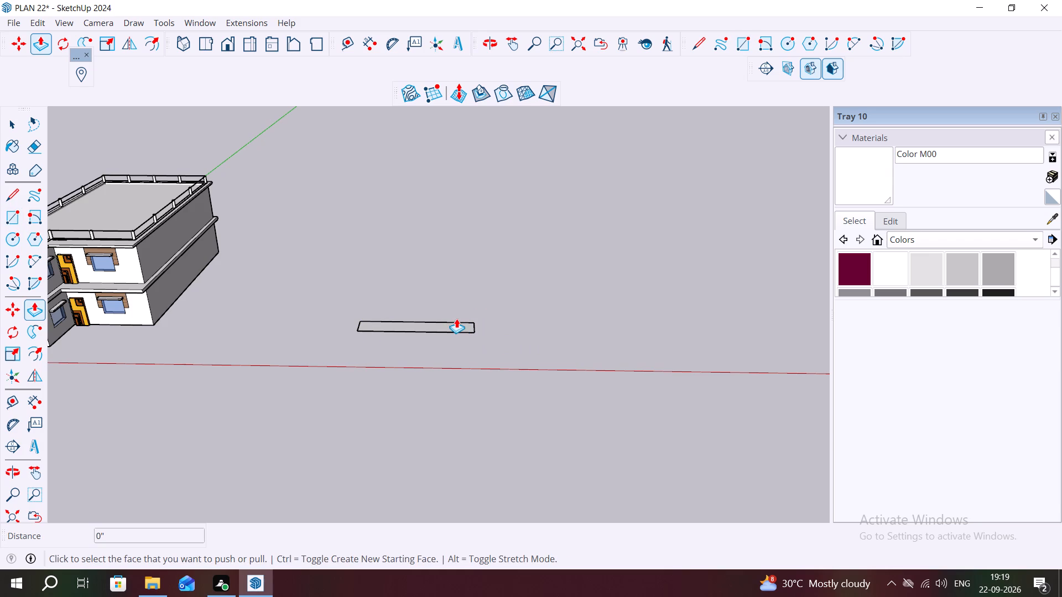
click(459, 321)
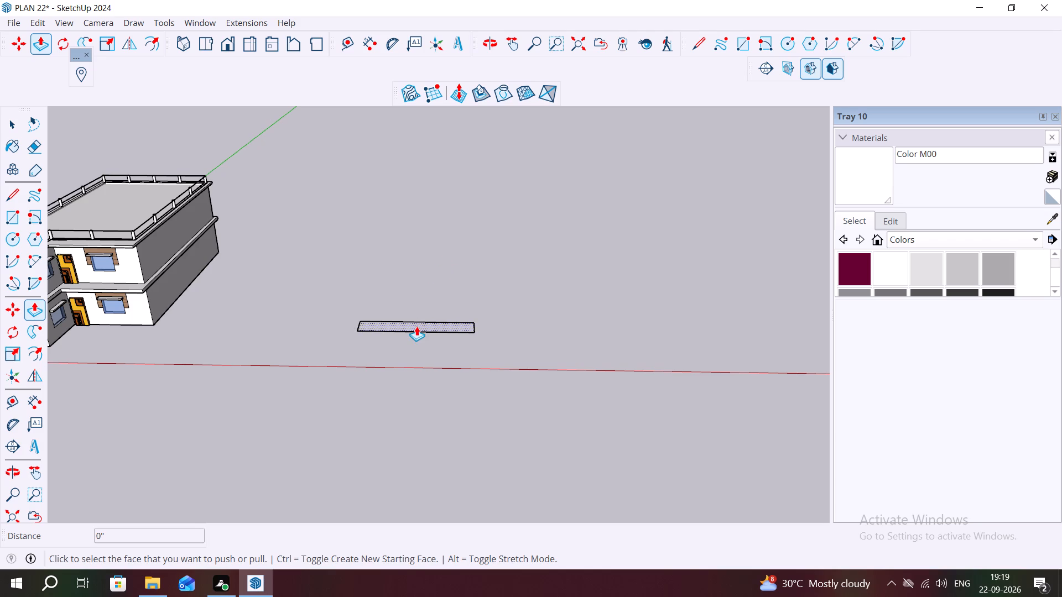
click(417, 326)
click(402, 259)
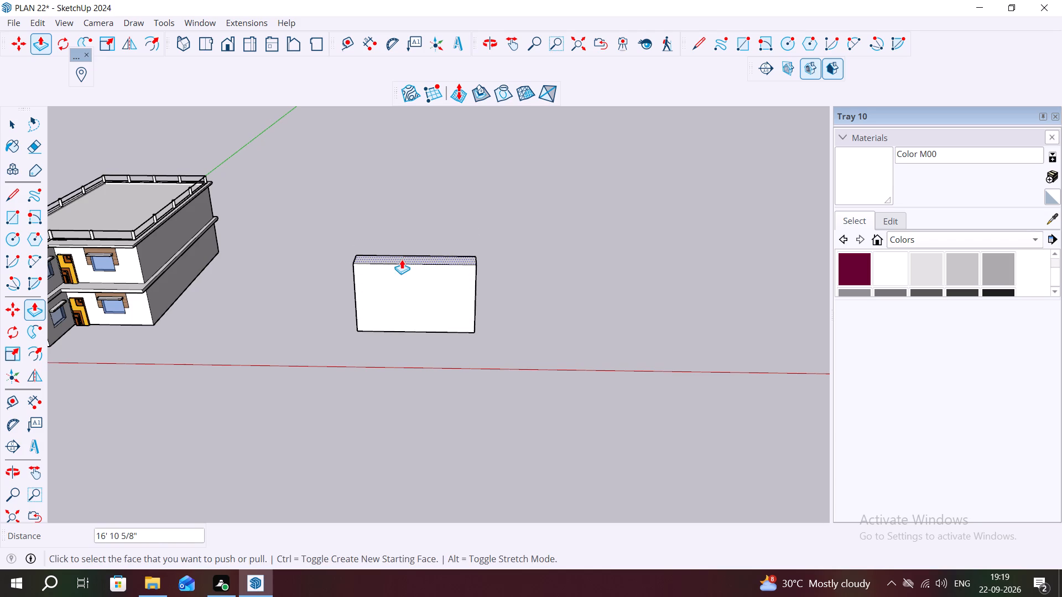
drag(508, 286, 262, 326)
Draw a vertical line from bottom to top edge on the block's broad back face, near the end farthest from the house.
middle_drag(549, 275, 468, 294)
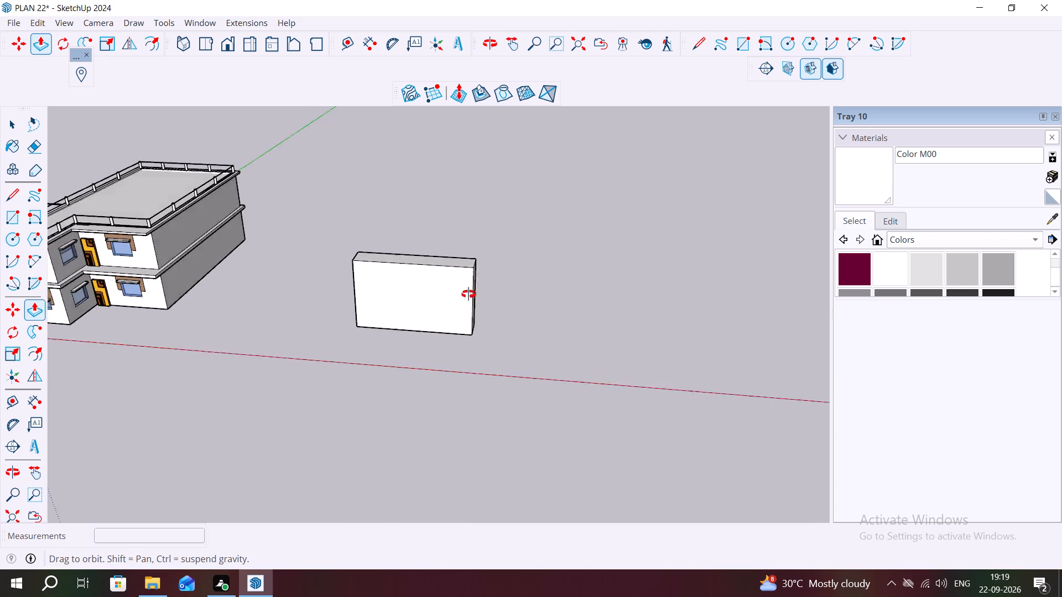
middle_drag(468, 294, 171, 302)
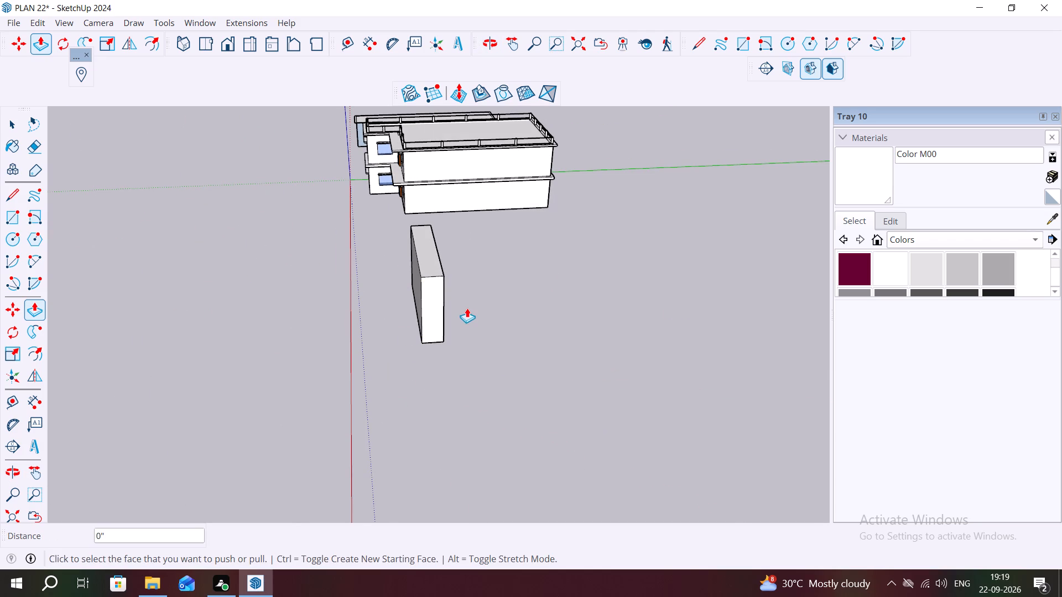
middle_drag(467, 308, 186, 264)
scroll(230, 264, up, 3)
scroll(304, 276, down, 4)
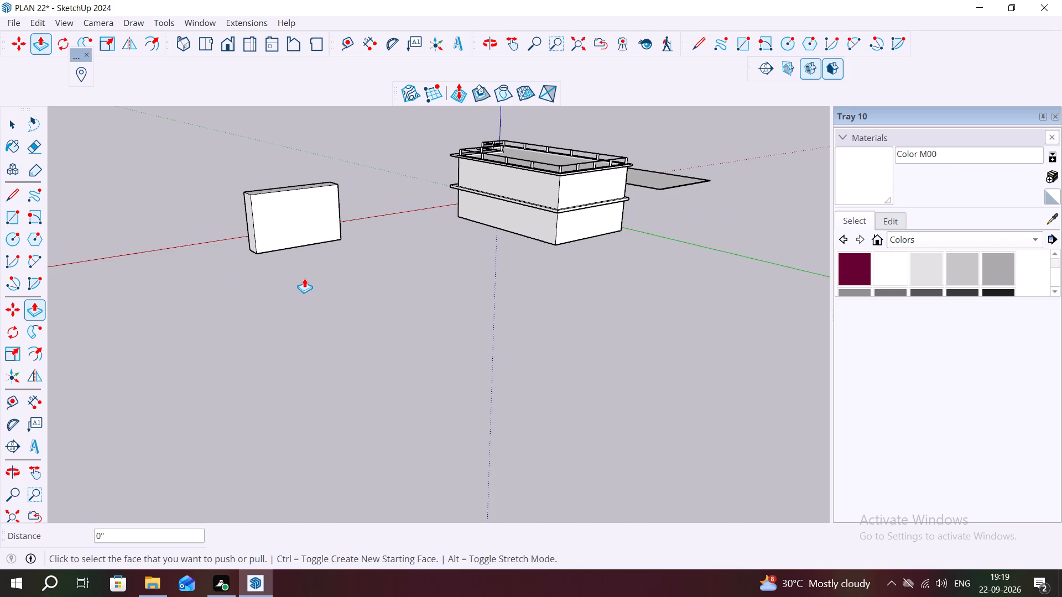
key(l)
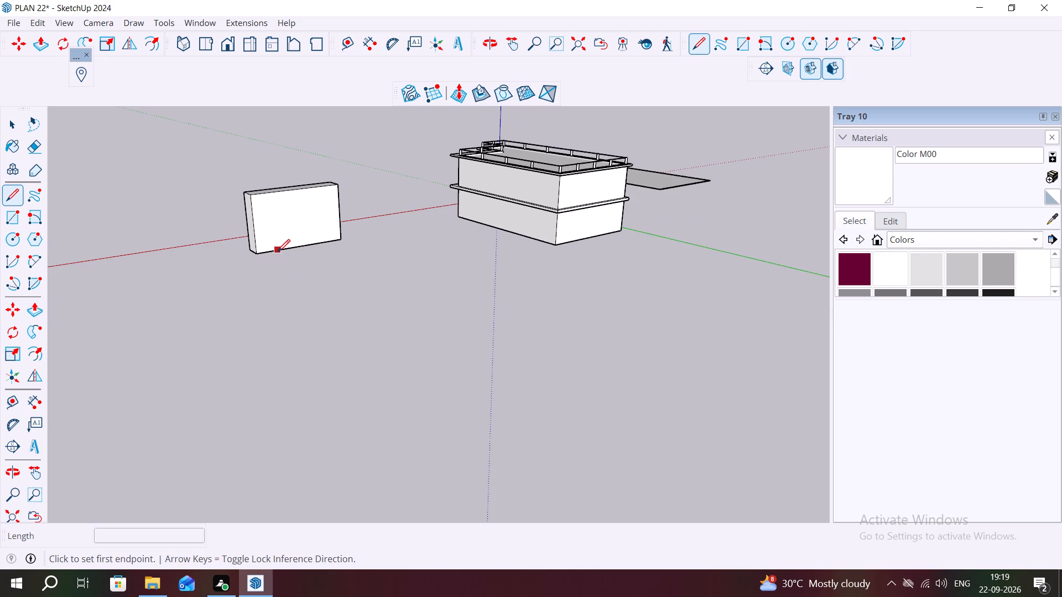
click(277, 251)
click(269, 194)
Pull the narrow strip beside the dividing line outward to turn the wall block into an L-shaped wall.
middle_drag(298, 277, 338, 294)
key(p)
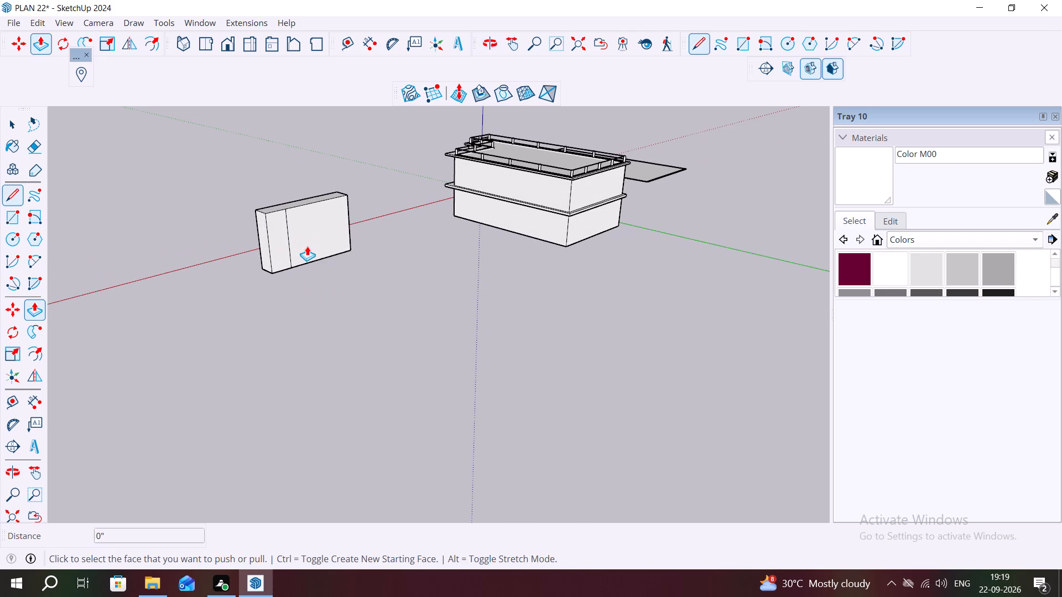
click(283, 246)
click(306, 284)
middle_drag(324, 308, 412, 424)
middle_drag(341, 383, 494, 435)
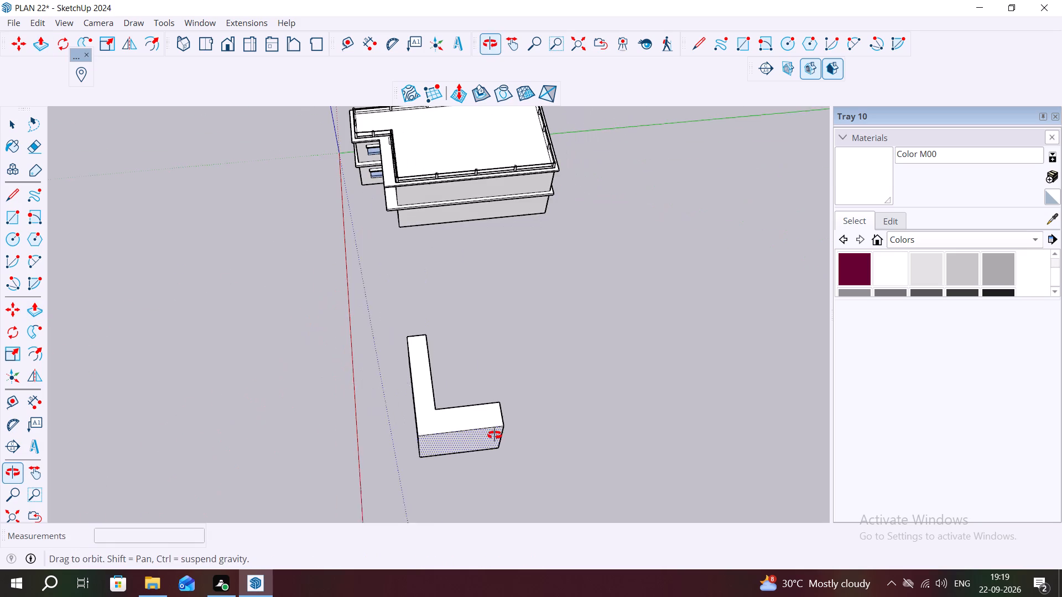
middle_drag(494, 435, 496, 435)
key(space)
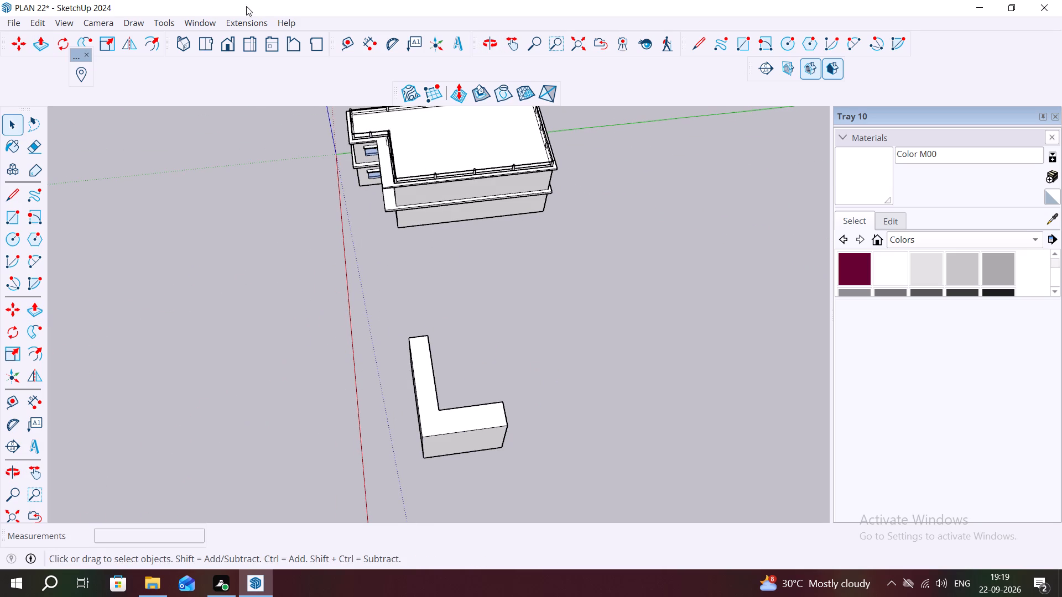
Use the MAJ Rail extension to build a railing along the L-shaped block's long outer top edge, with one intermediate pole.
click(238, 26)
click(283, 90)
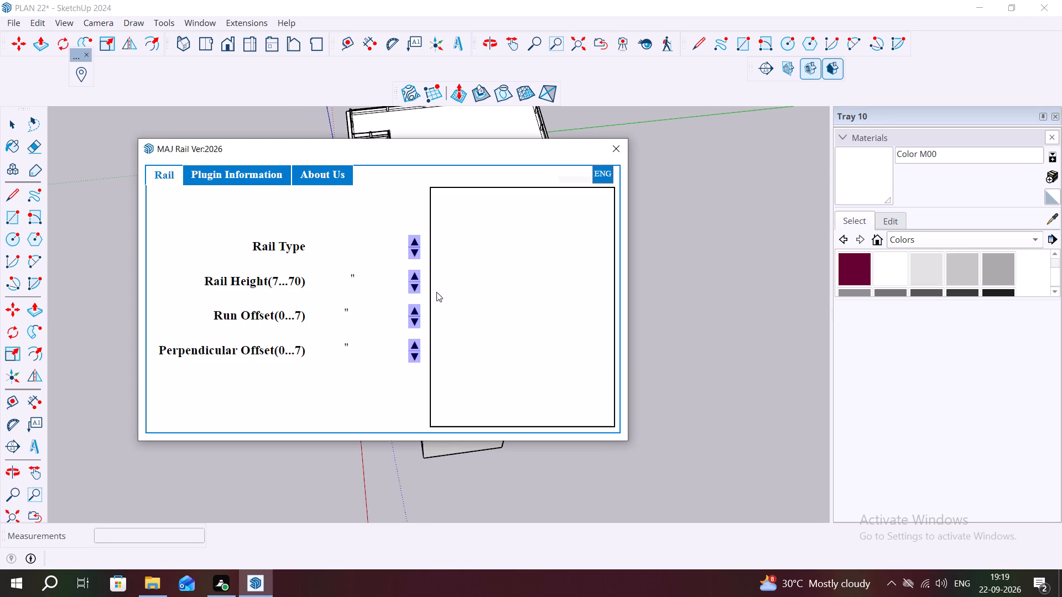
click(229, 388)
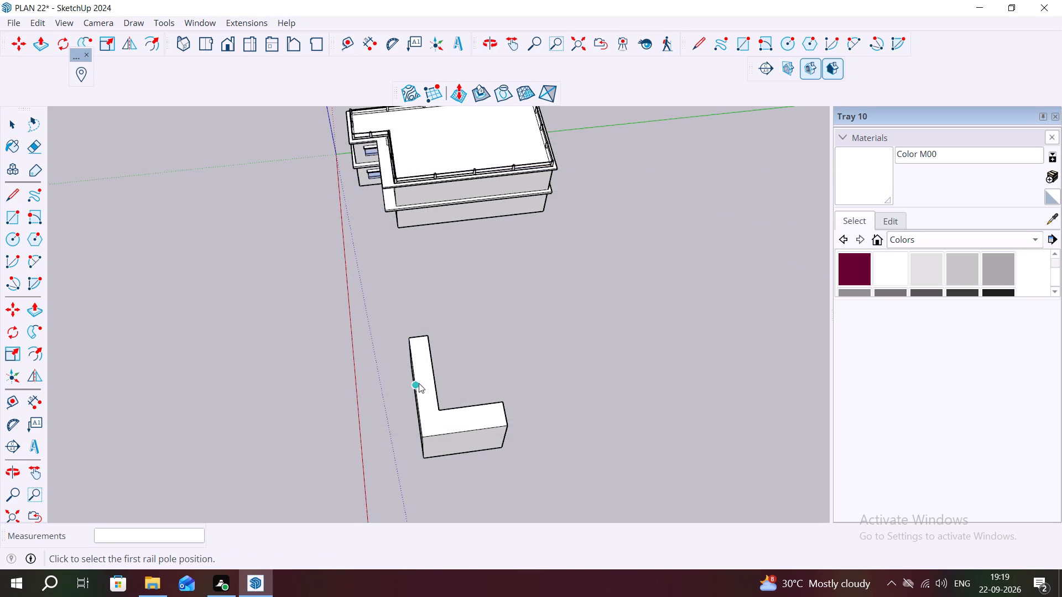
scroll(407, 333, up, 3)
click(409, 341)
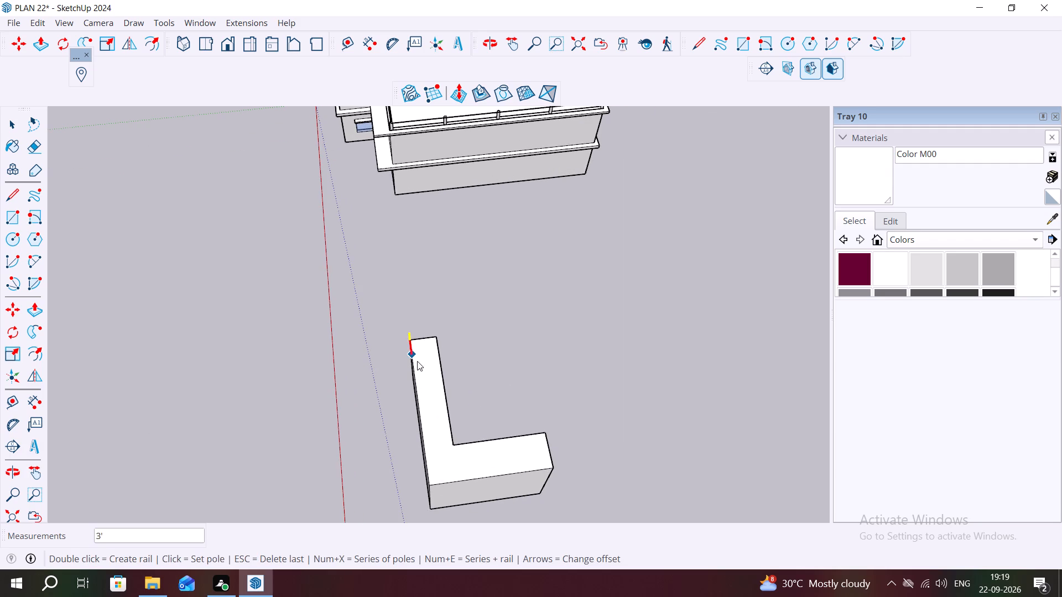
click(418, 386)
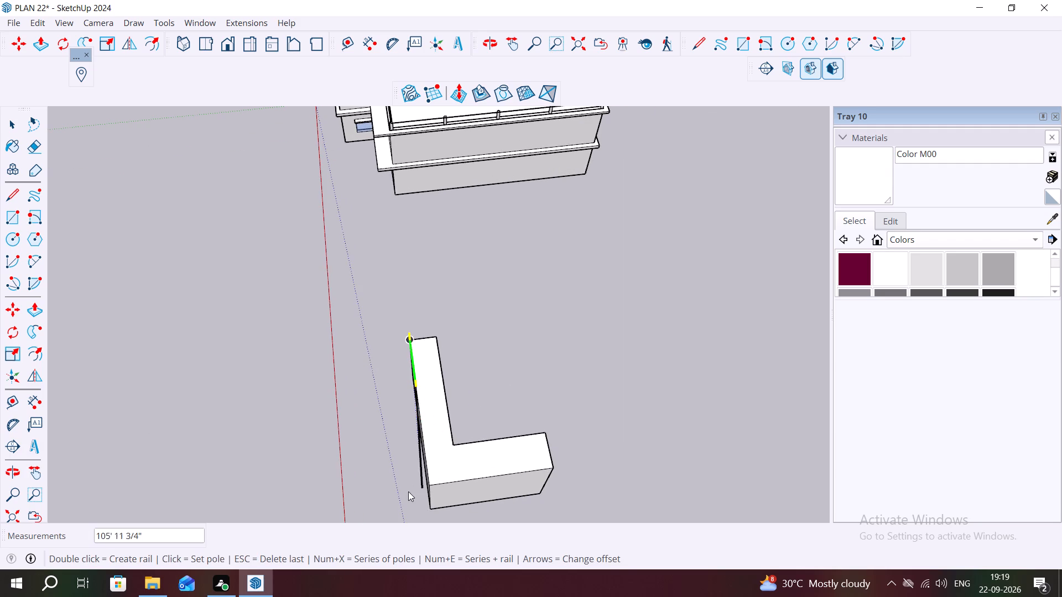
double_click(429, 486)
Add a railing along the L-shaped block's other outer top edge, from the shared outer corner to the far end.
middle_drag(522, 473, 571, 449)
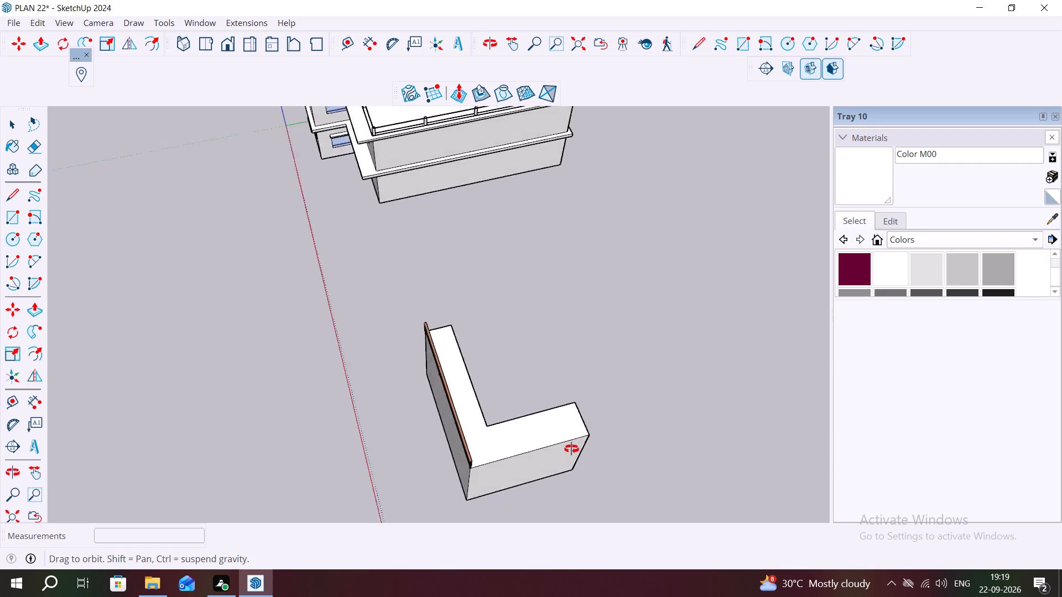
middle_drag(571, 449, 652, 310)
scroll(543, 267, up, 7)
scroll(436, 213, up, 2)
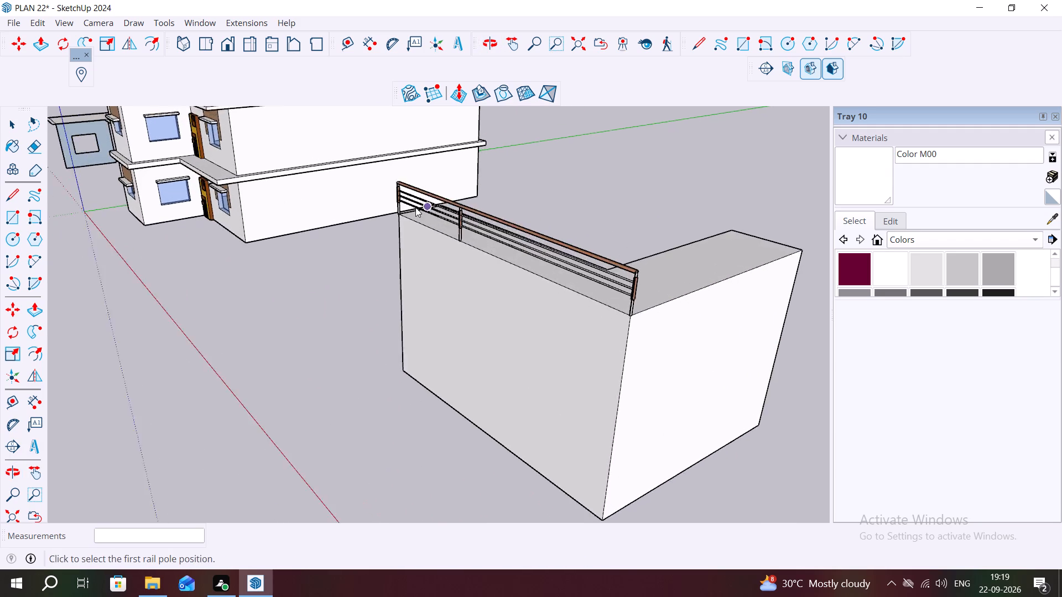
scroll(415, 207, up, 2)
middle_drag(501, 224, 210, 217)
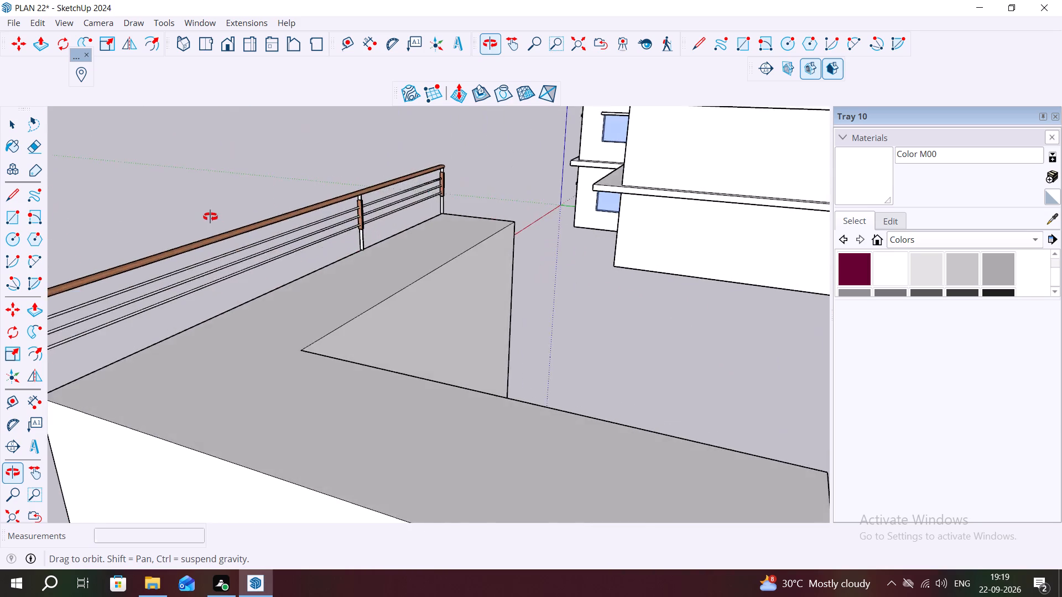
middle_drag(210, 217, 210, 217)
scroll(210, 217, down, 7)
middle_drag(282, 331, 438, 366)
scroll(377, 368, up, 2)
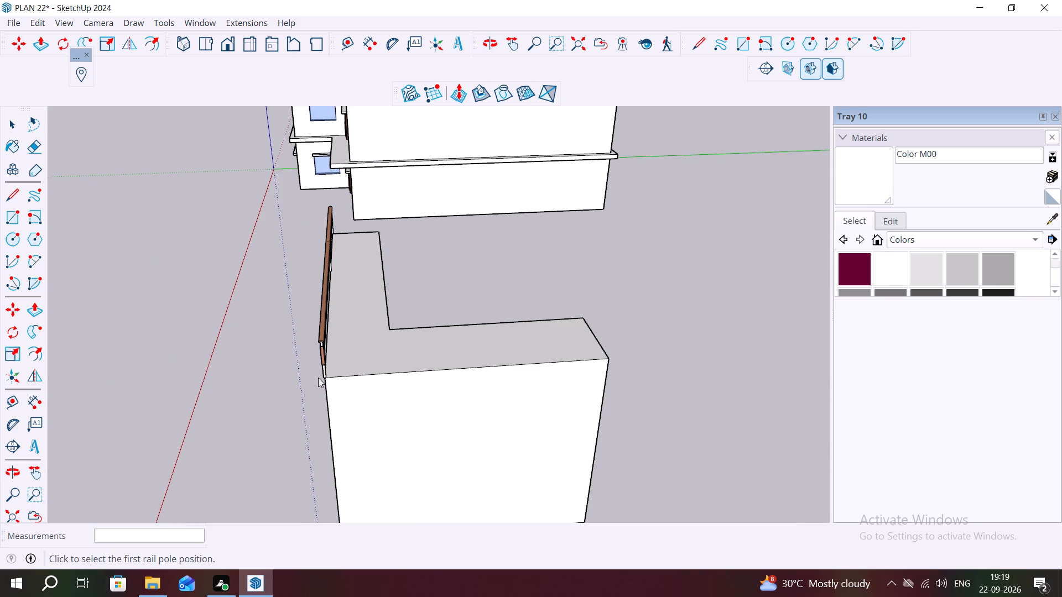
click(328, 378)
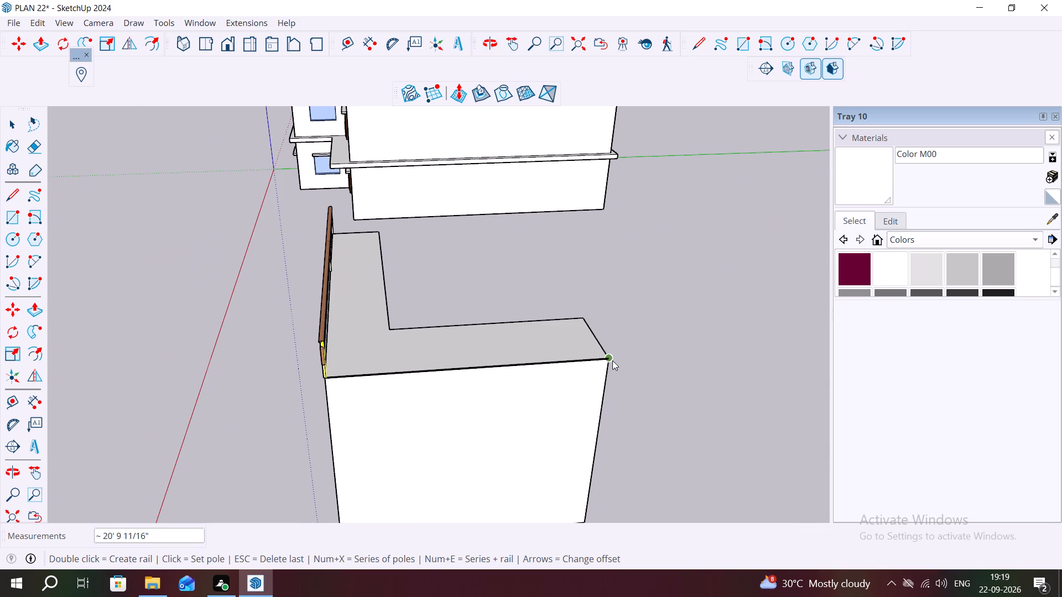
double_click(612, 360)
Add a railing across the short top edge at the end of the pulled-out leg.
middle_drag(600, 357, 0, 286)
middle_drag(408, 329, 425, 504)
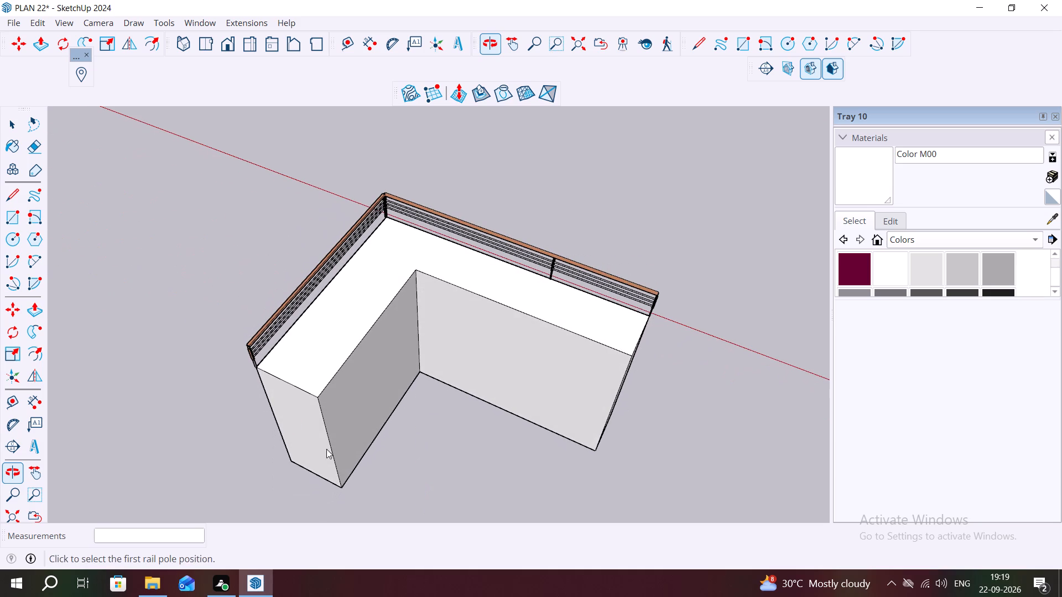
click(258, 366)
double_click(315, 396)
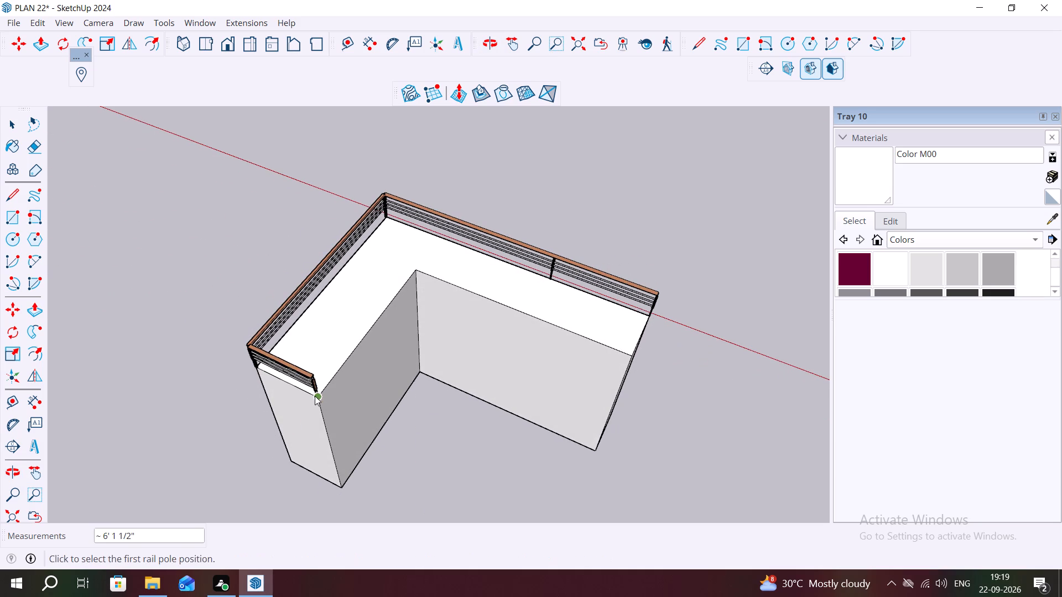
Add a railing across the short top edge at the free end of the long wall.
middle_drag(386, 414, 25, 269)
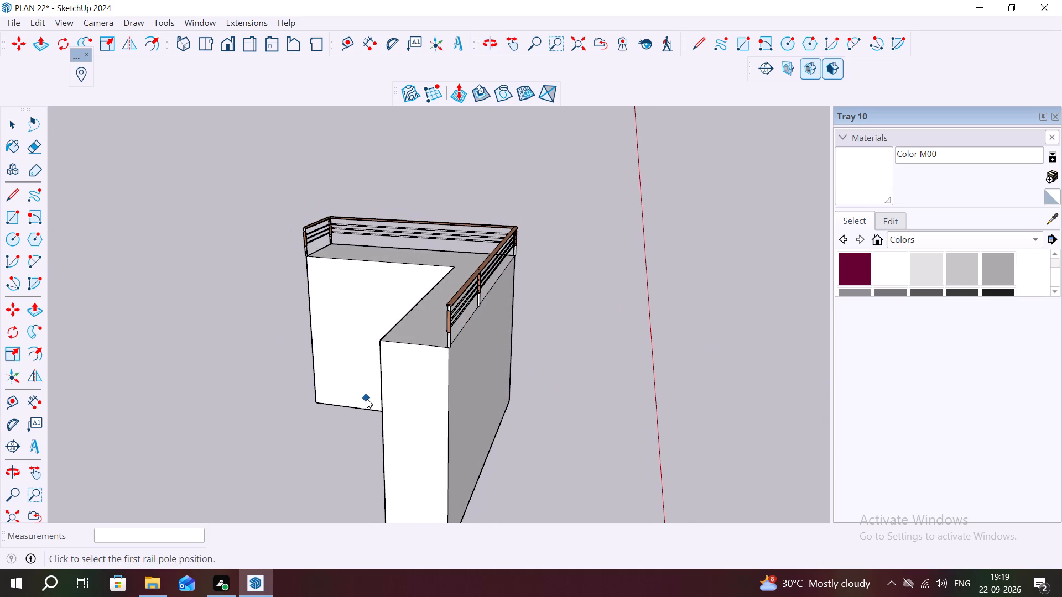
click(445, 345)
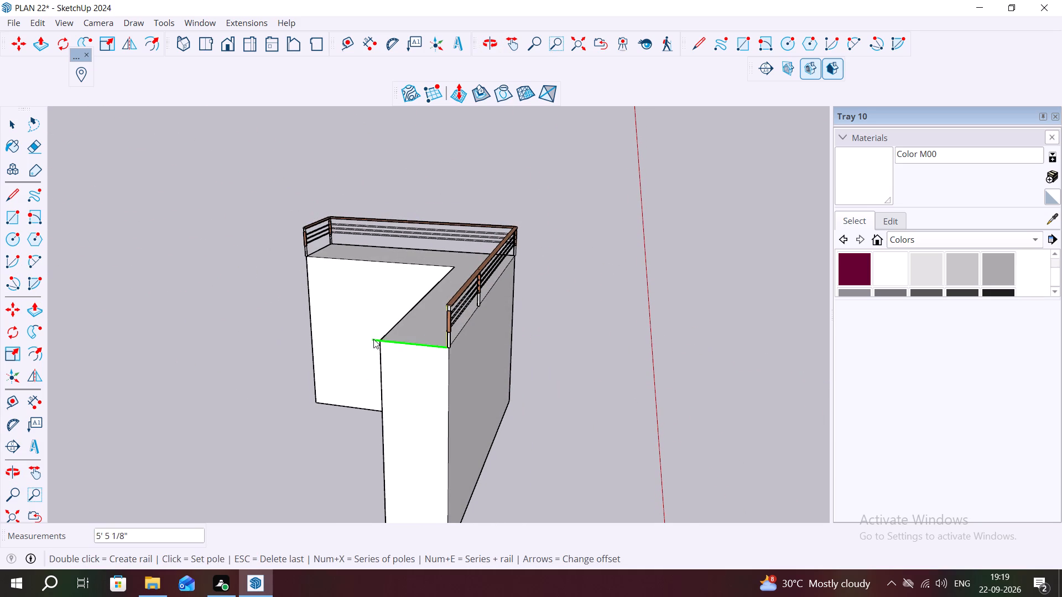
double_click(381, 340)
Place a guide line about 5' 3 15/16" below the top edge on the long wall's inner face.
middle_drag(386, 360, 540, 430)
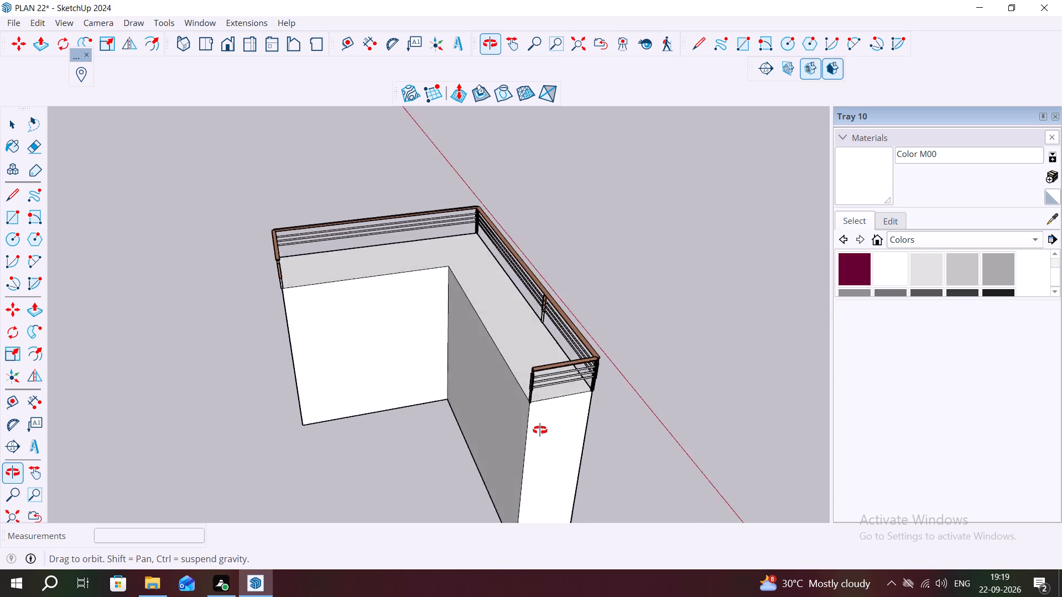
middle_drag(540, 430, 674, 426)
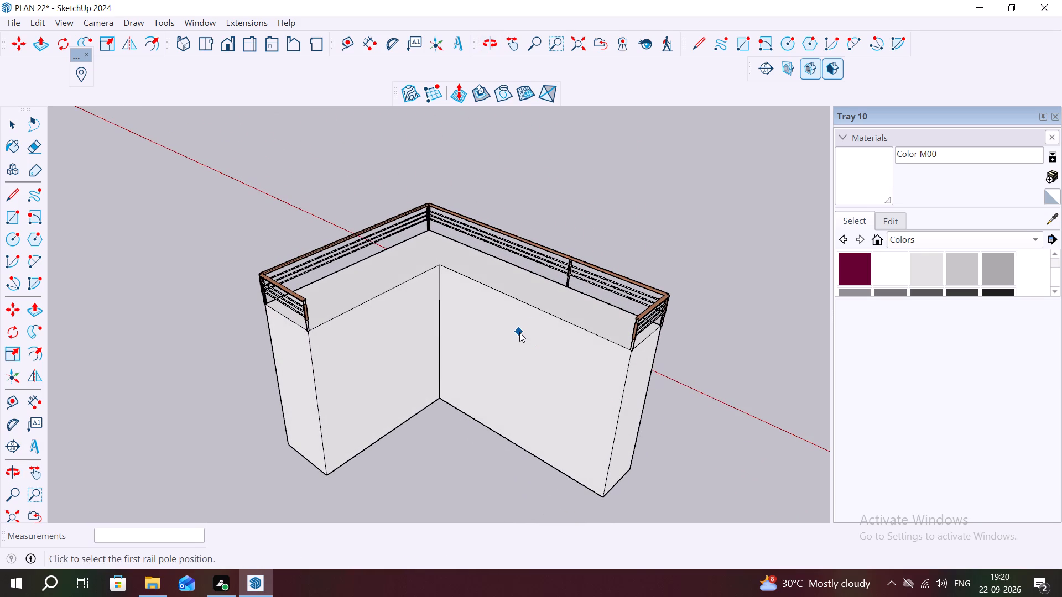
key(t)
click(547, 314)
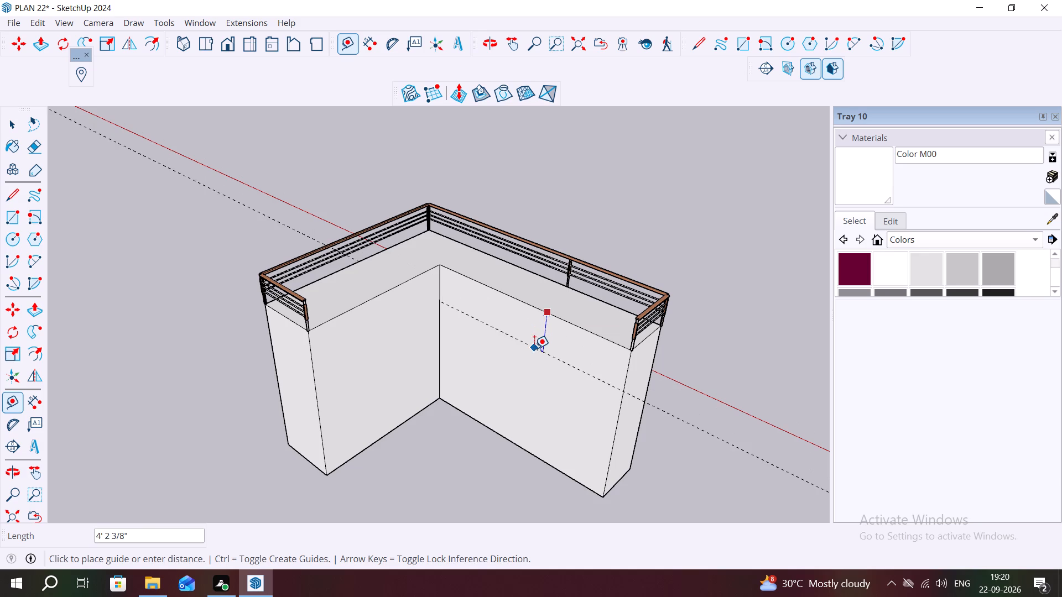
click(534, 358)
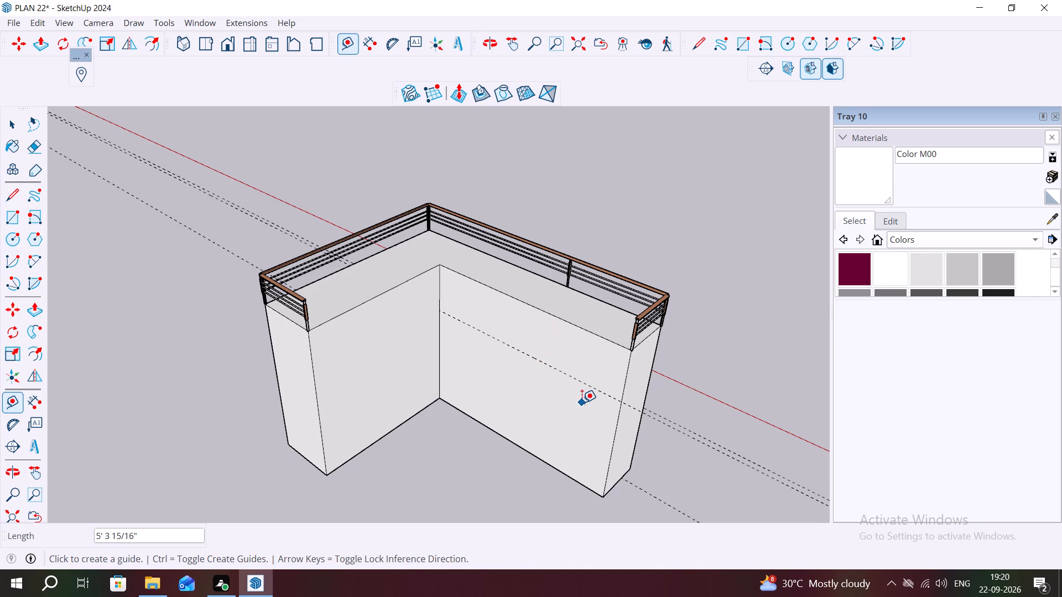
Draw a rectangle about 5' 3 15/16" by 20' 11 7/16" between the guide and the top edge on the long wall's inner face.
key(r)
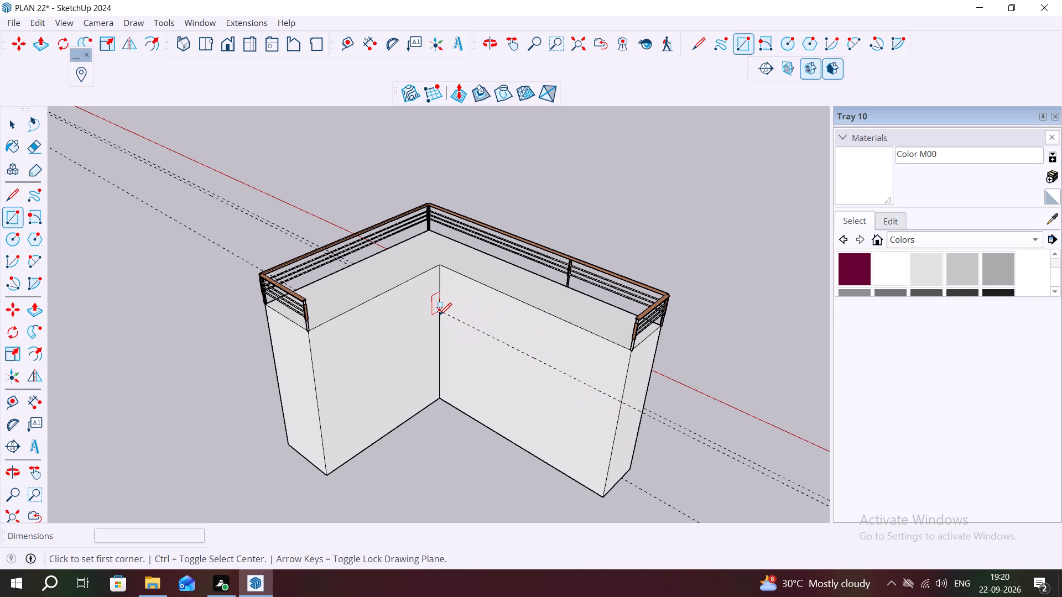
click(439, 315)
click(438, 267)
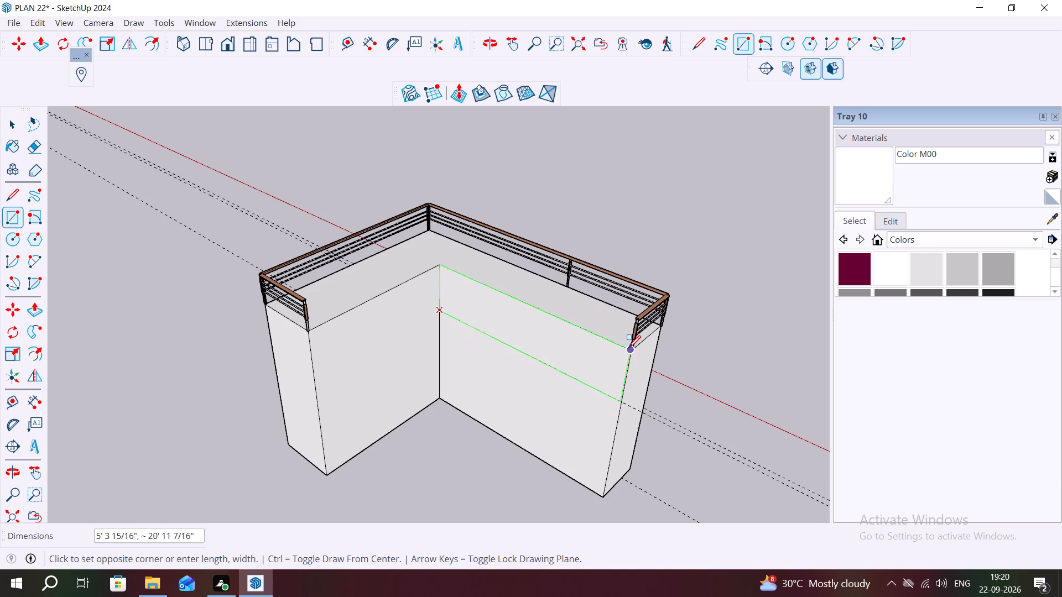
click(631, 350)
Pull the upper rectangle out about 15' 6 1/16", level with the other leg's end, to fill the L's inner corner with a raised slab.
key(p)
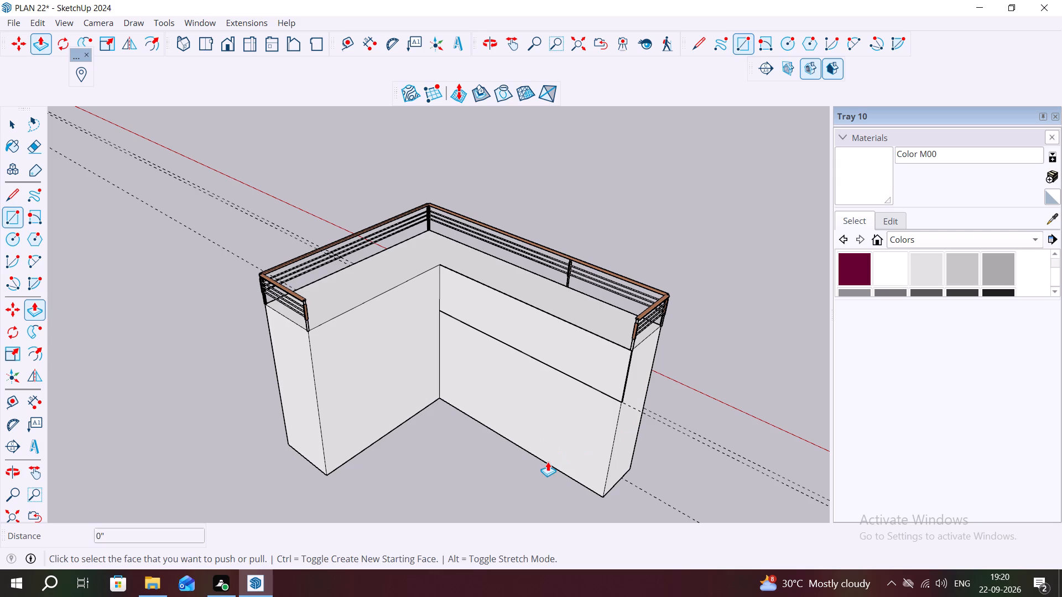
click(561, 359)
click(527, 325)
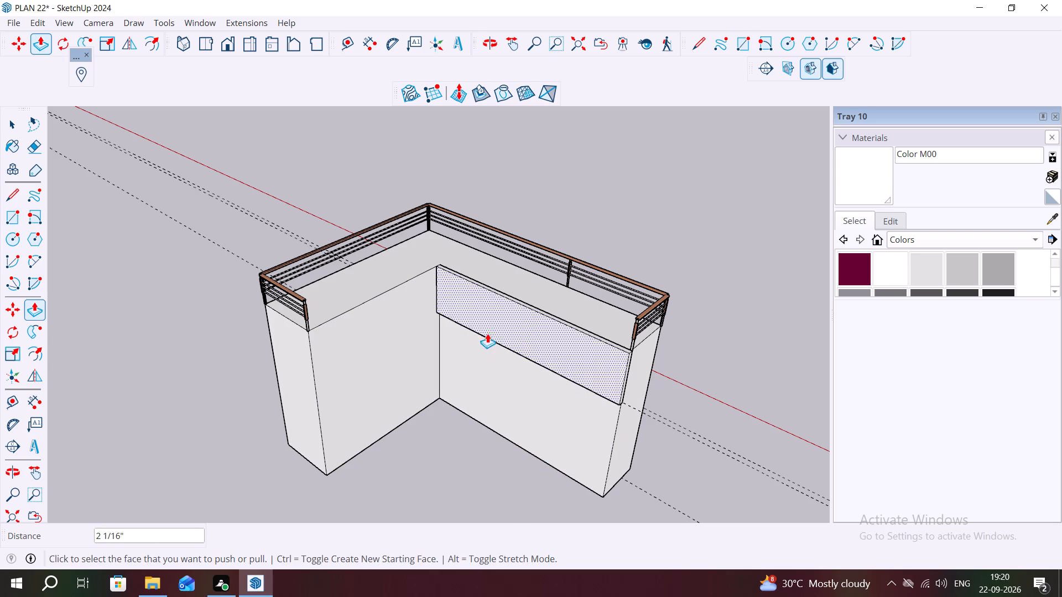
click(507, 323)
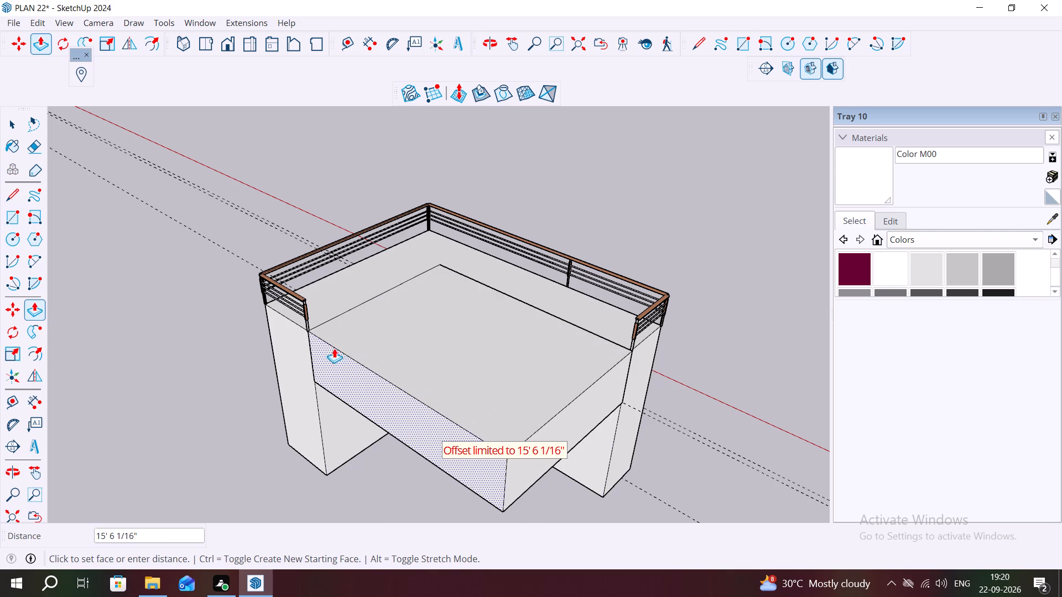
middle_drag(400, 380, 400, 354)
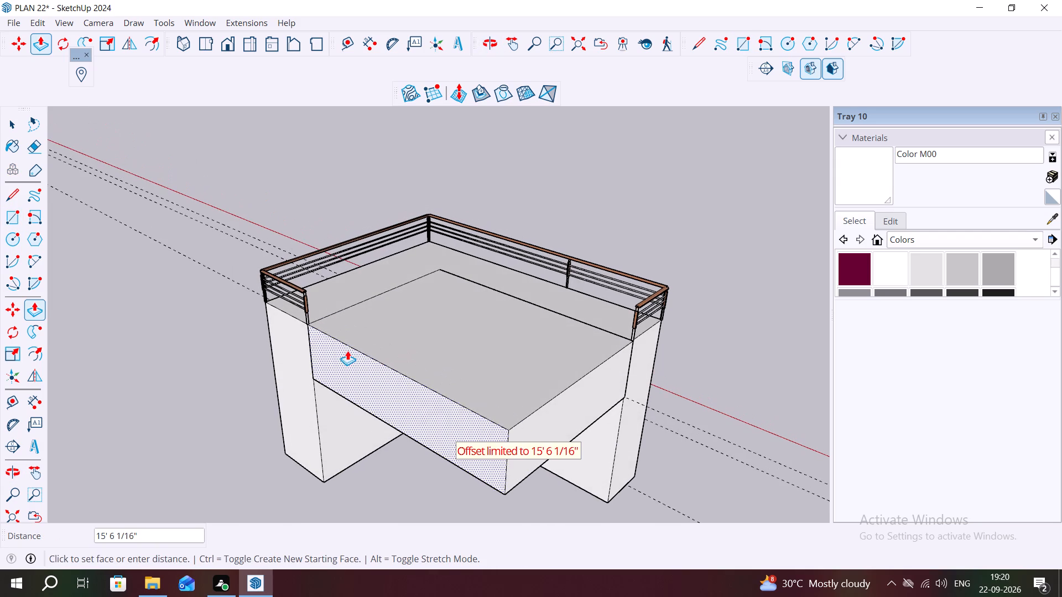
click(347, 350)
Copy the slab's front face, the one flush with the pulled-out leg's end, 3' inward along the slab.
middle_drag(451, 386, 458, 272)
key(space)
click(494, 353)
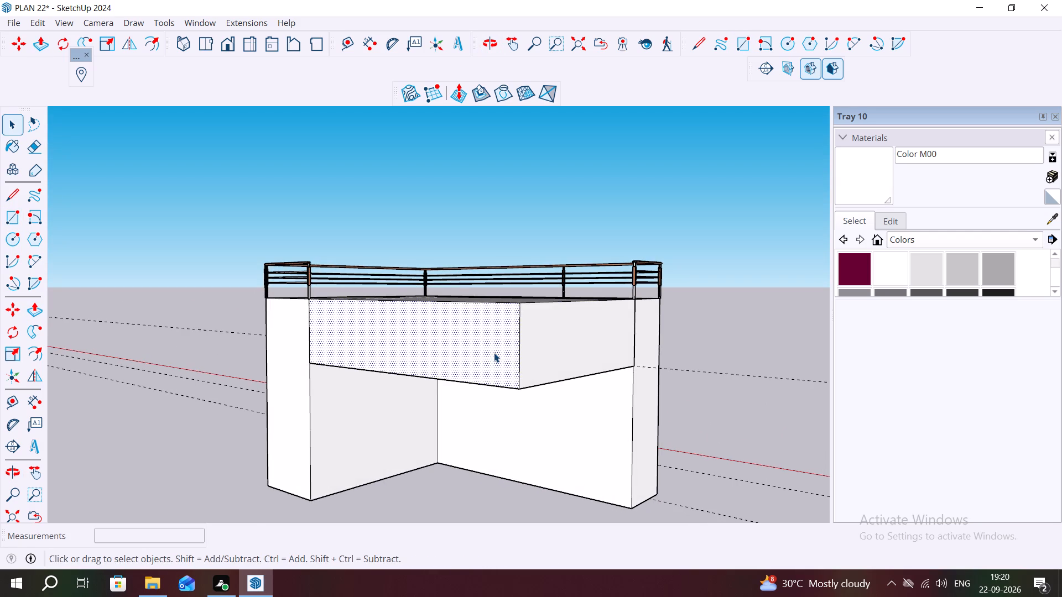
double_click(494, 353)
double_click(494, 353)
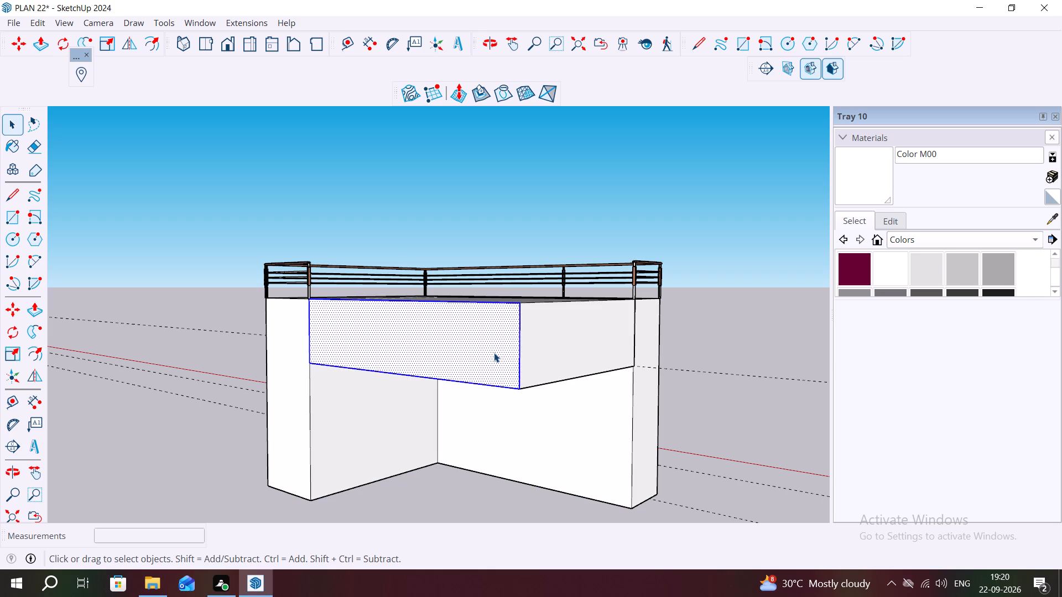
key(m)
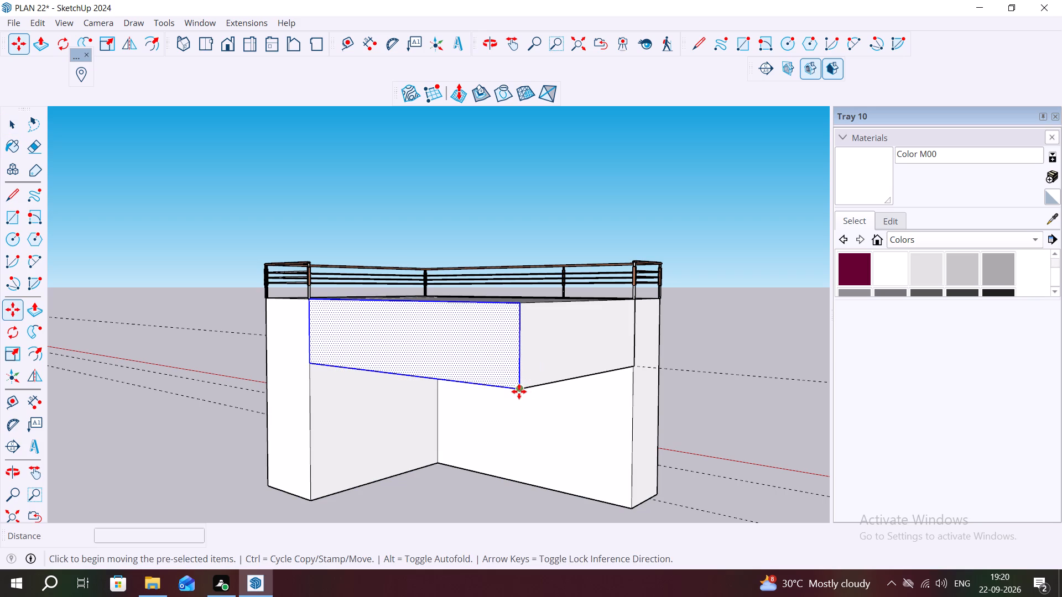
click(519, 390)
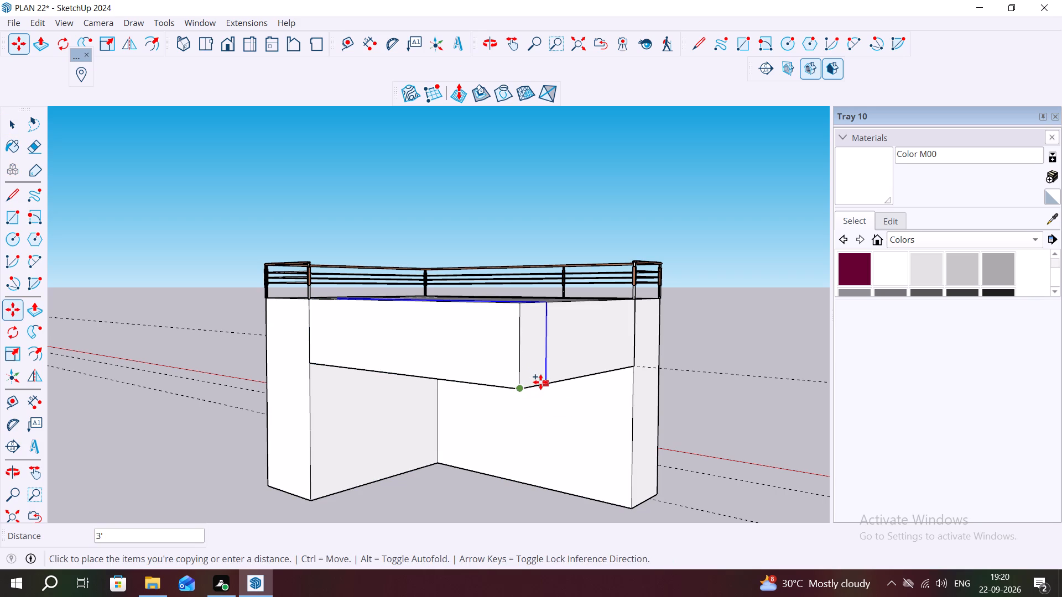
click(540, 382)
middle_drag(540, 382, 529, 448)
key(space)
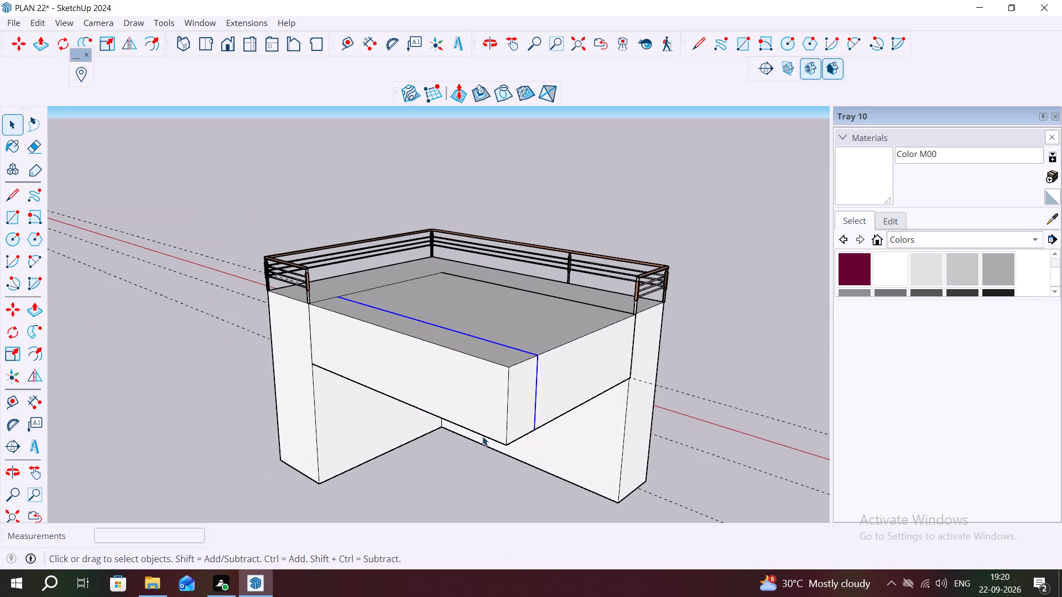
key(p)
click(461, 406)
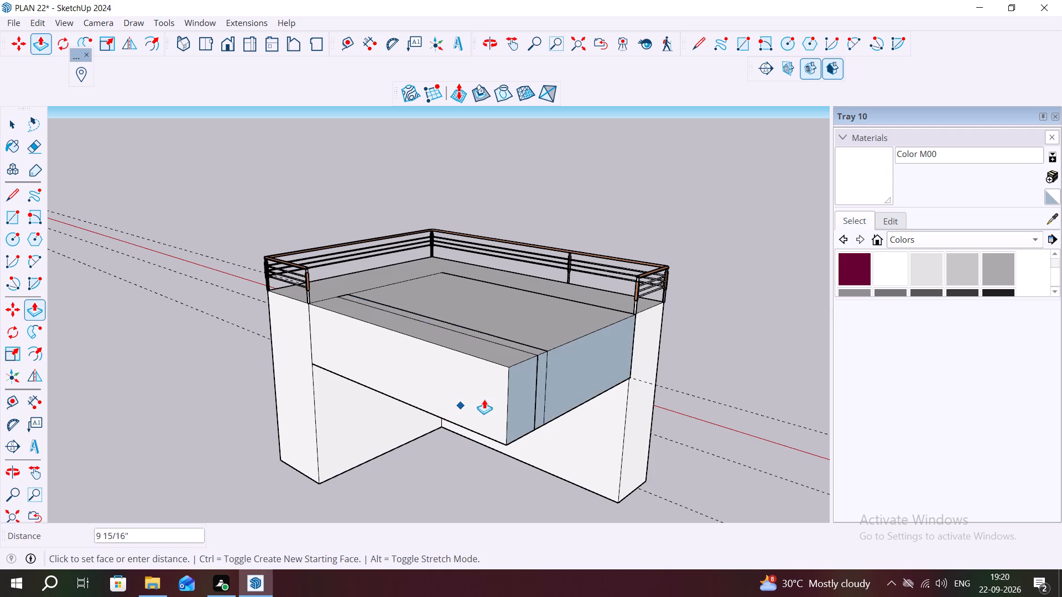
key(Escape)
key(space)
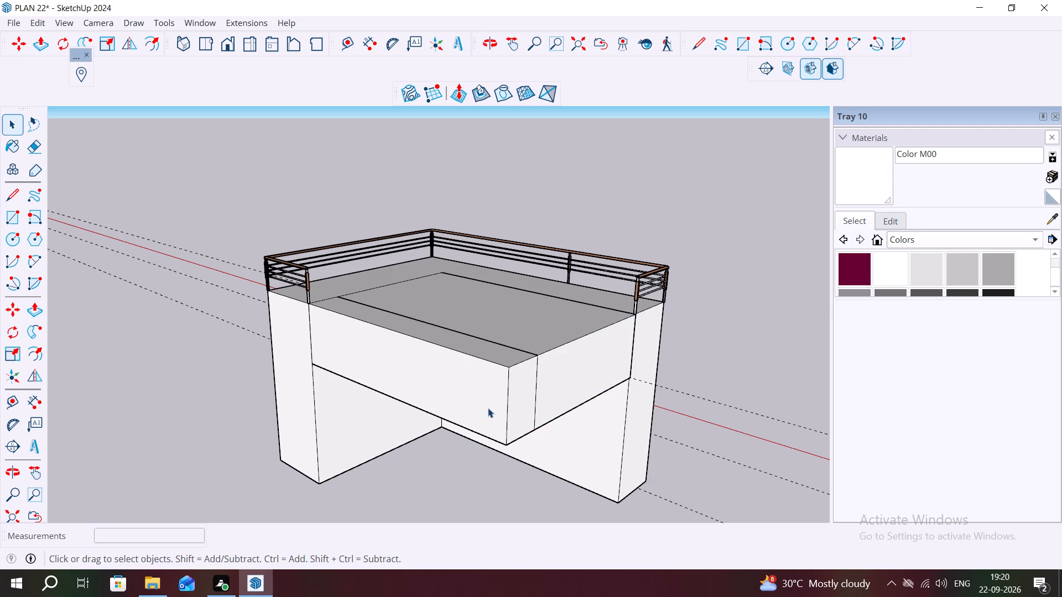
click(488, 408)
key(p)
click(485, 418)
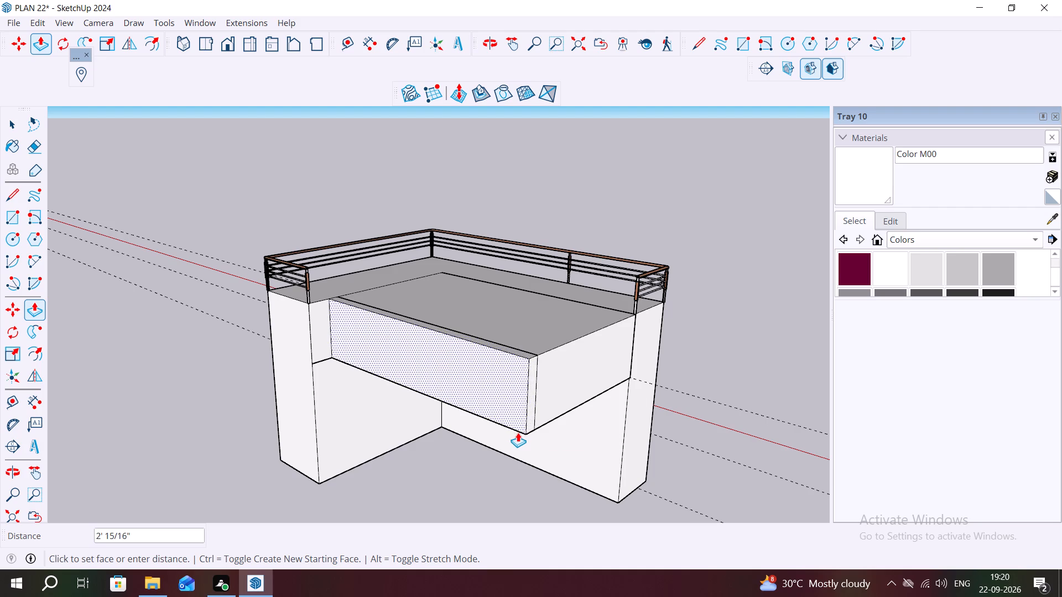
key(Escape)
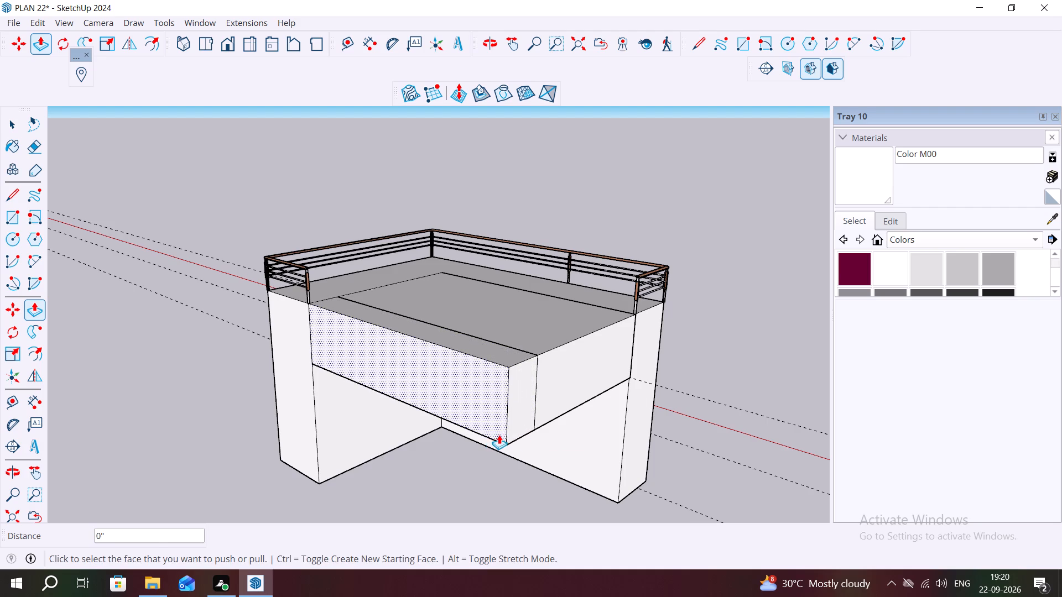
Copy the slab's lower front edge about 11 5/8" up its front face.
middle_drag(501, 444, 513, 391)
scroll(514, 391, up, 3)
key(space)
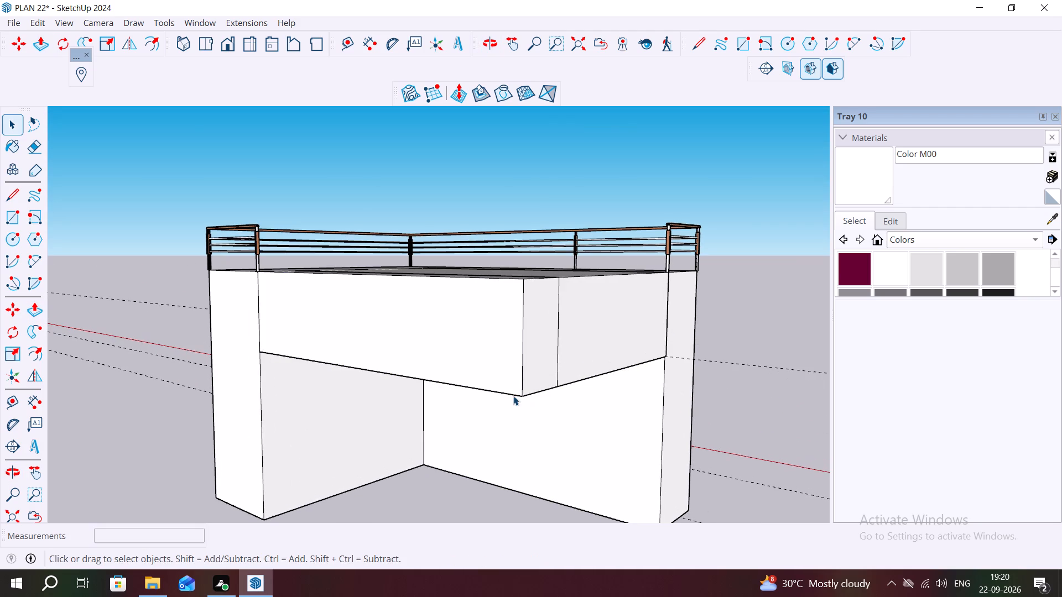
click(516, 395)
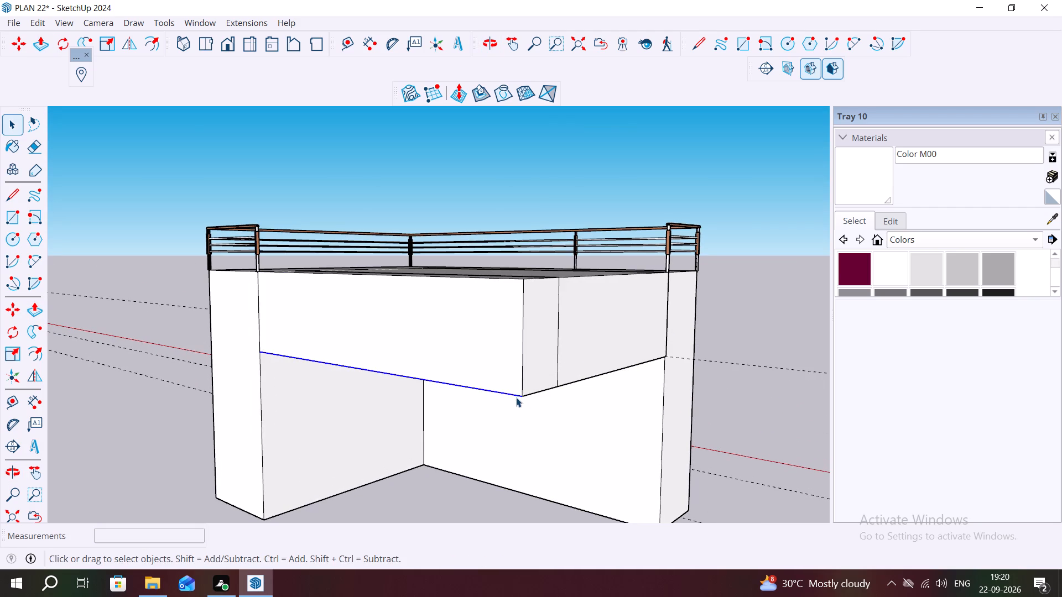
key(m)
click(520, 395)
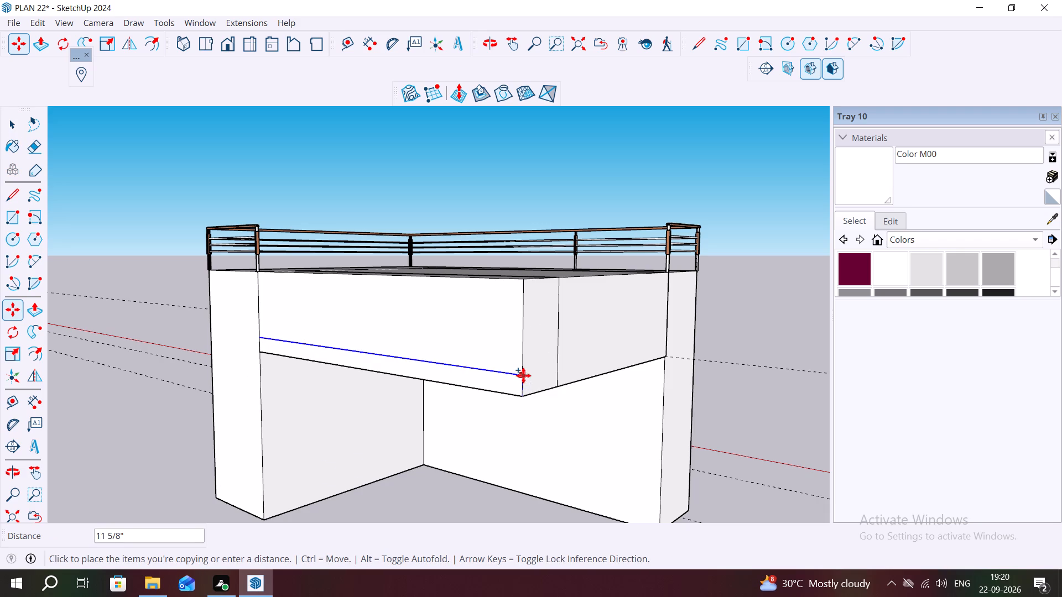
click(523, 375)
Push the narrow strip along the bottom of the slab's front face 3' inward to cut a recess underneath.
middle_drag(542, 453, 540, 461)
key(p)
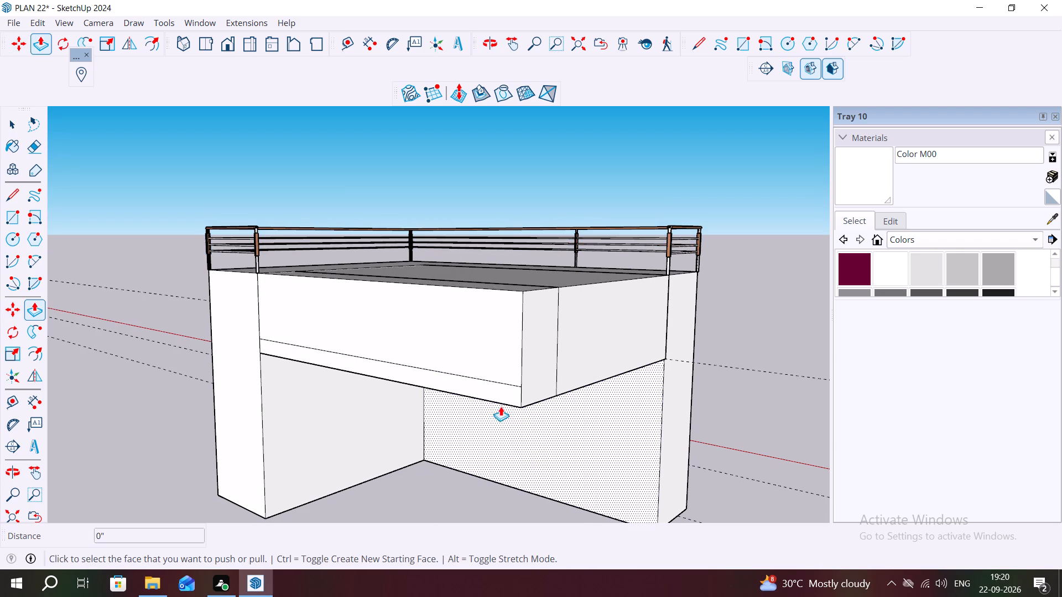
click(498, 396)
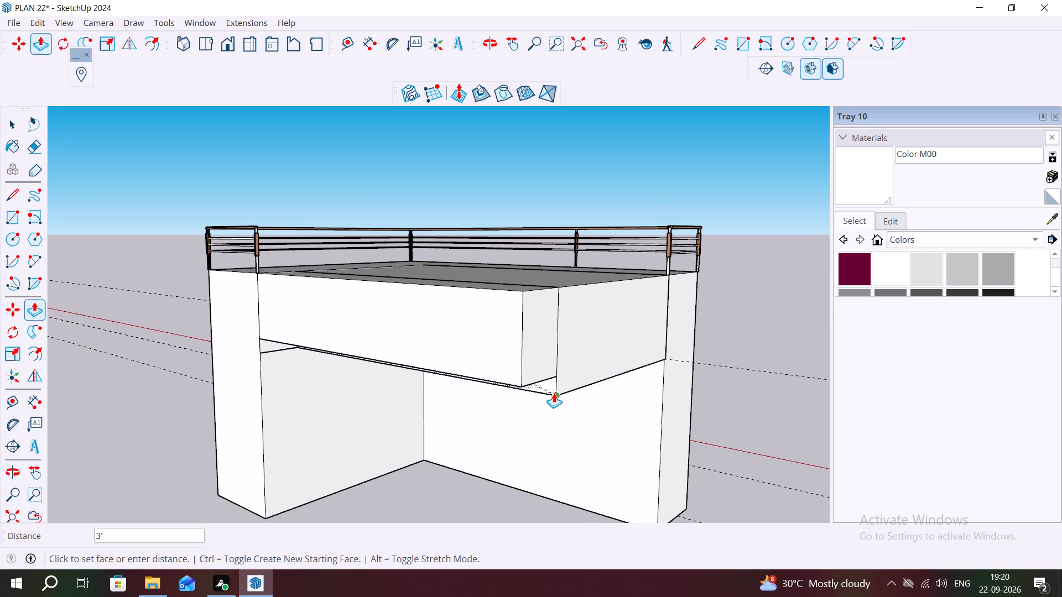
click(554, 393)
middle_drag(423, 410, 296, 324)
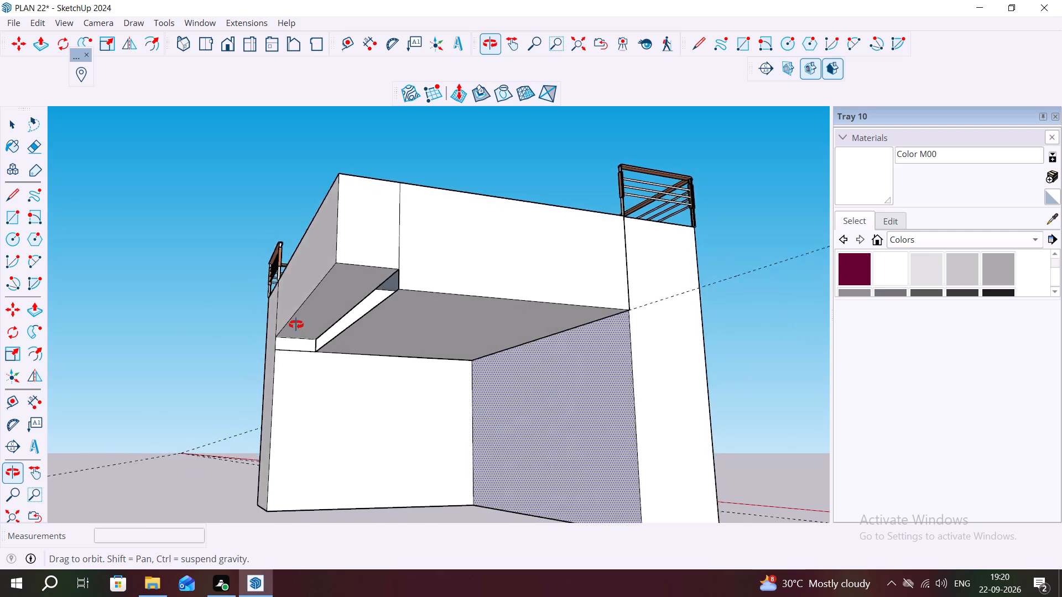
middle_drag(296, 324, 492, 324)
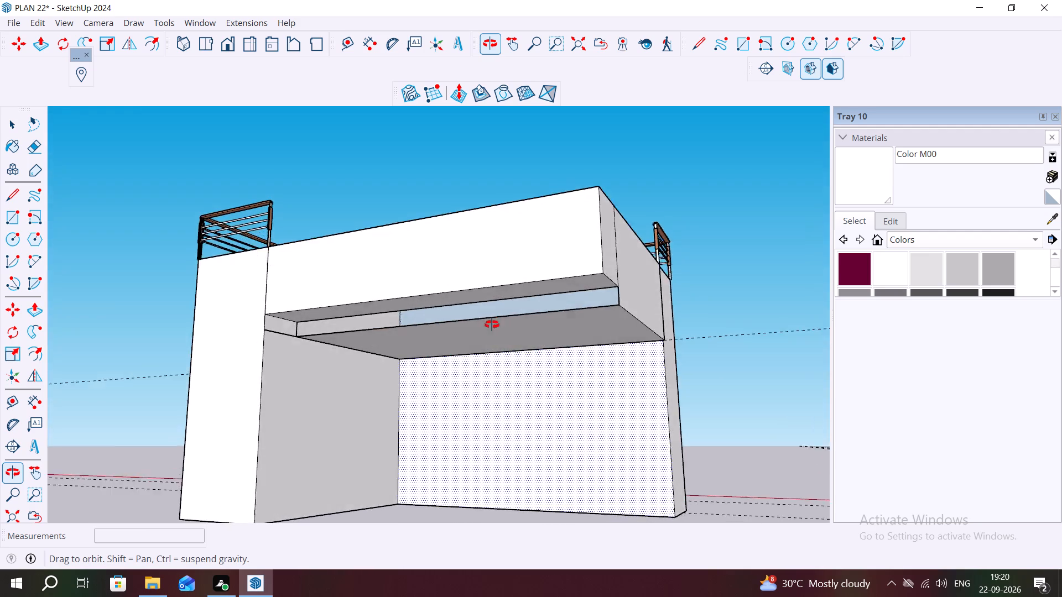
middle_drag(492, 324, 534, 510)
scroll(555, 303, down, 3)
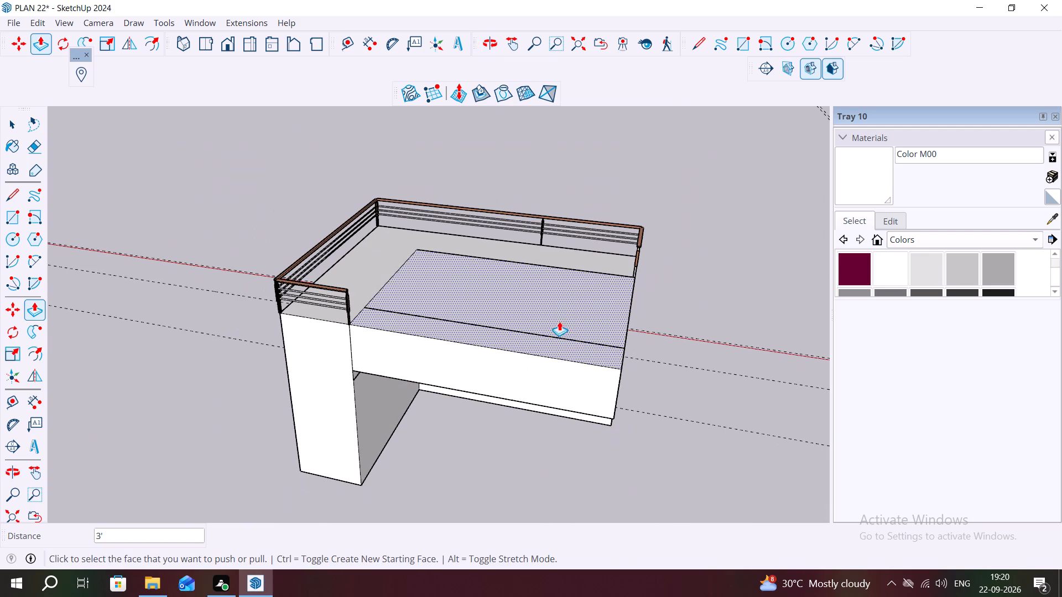
Remove the raised slab's top, front and underside faces, along with the loose edges left at its outer end.
key(space)
click(575, 296)
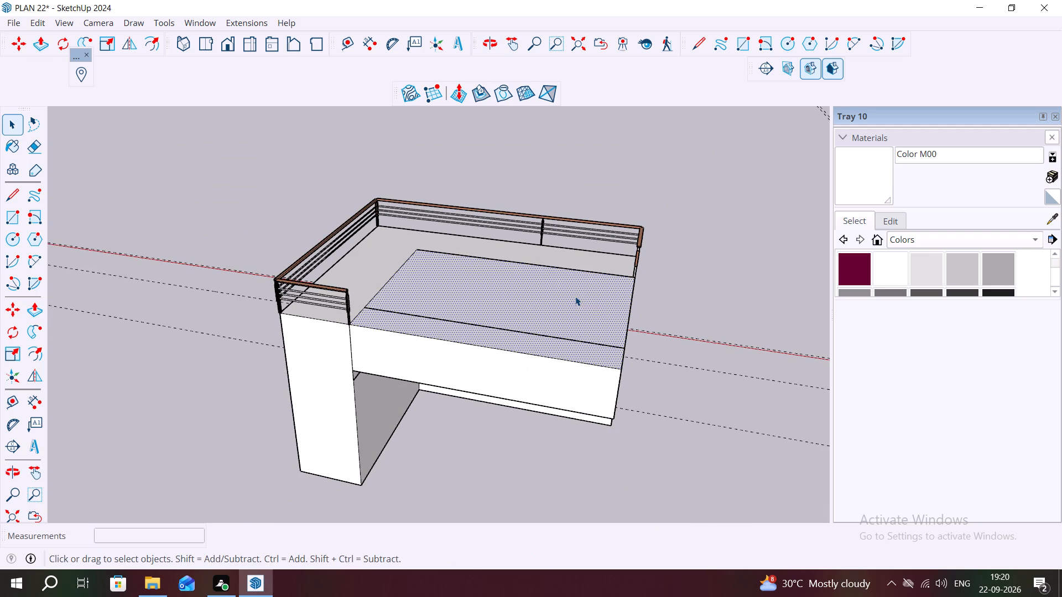
key(ctrl+x)
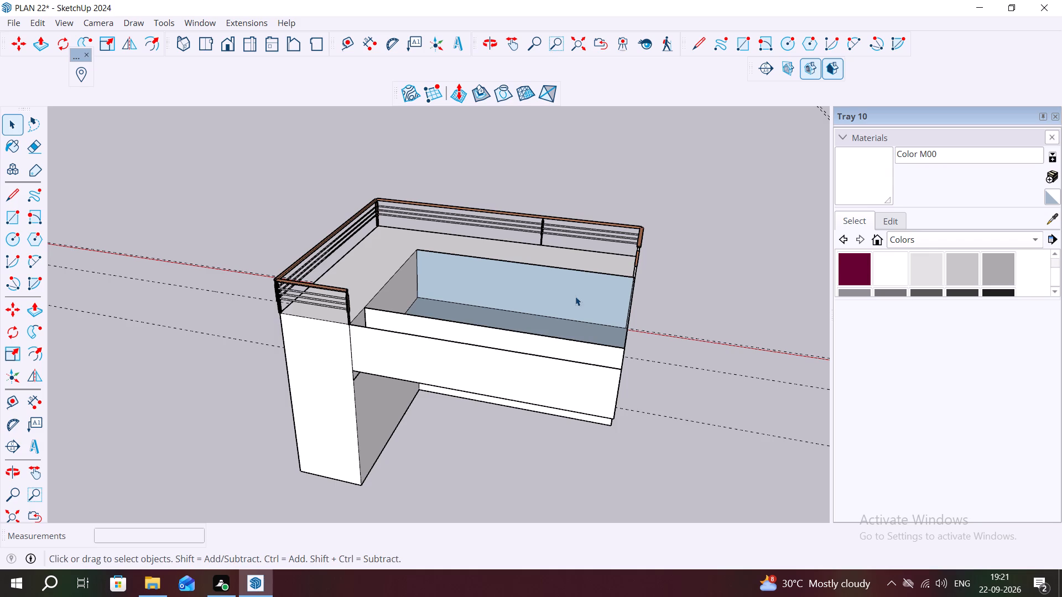
middle_drag(559, 321, 543, 388)
drag(537, 336, 471, 425)
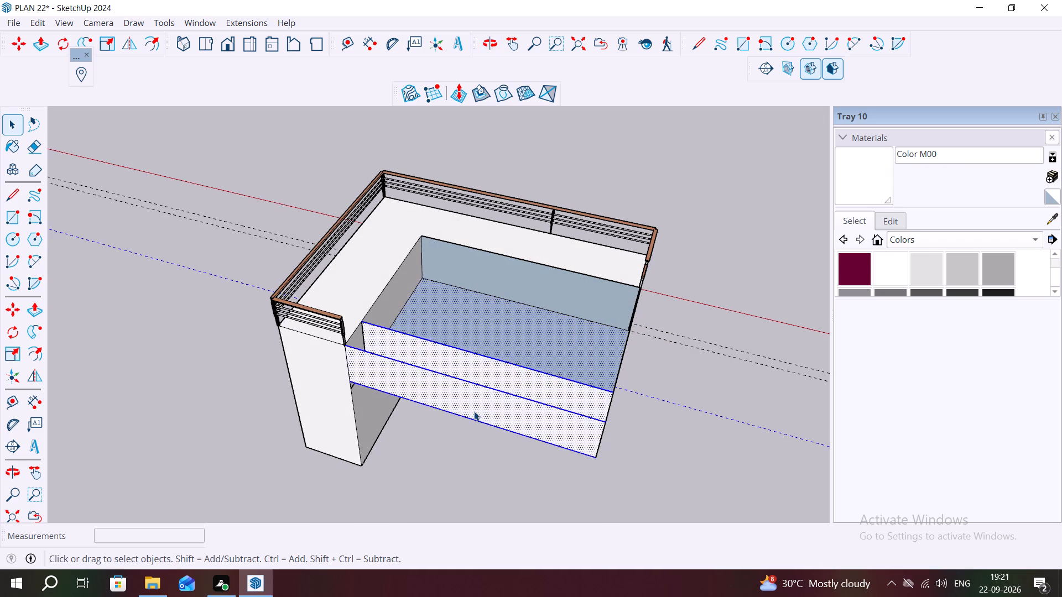
key(Delete)
drag(648, 318, 472, 377)
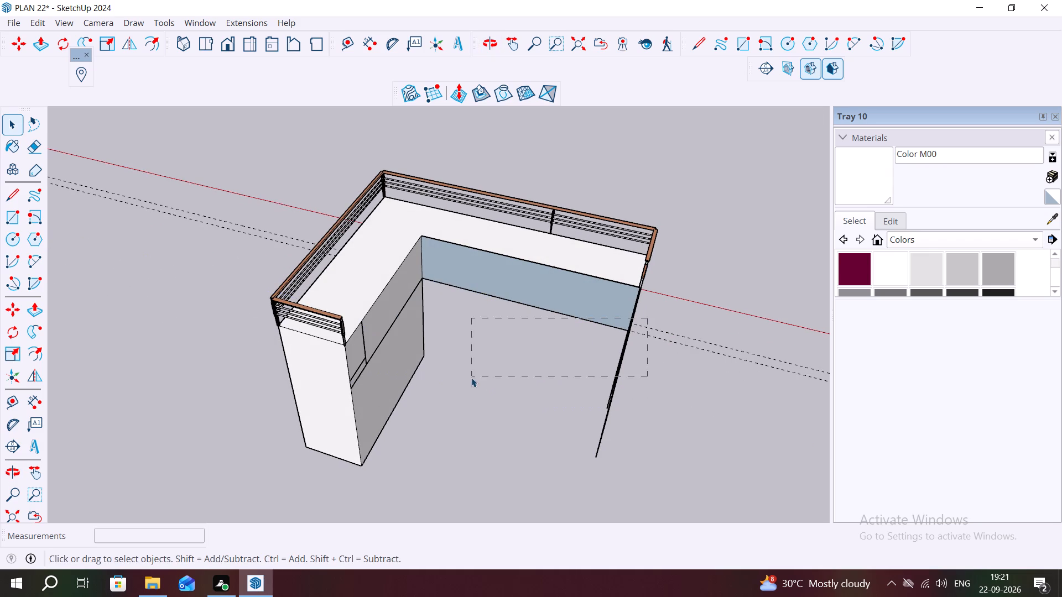
key(Delete)
Delete the rest of the L-shaped practice block beside the house, including its railings, crossing guide lines and stray leftover pieces.
middle_drag(643, 380, 314, 258)
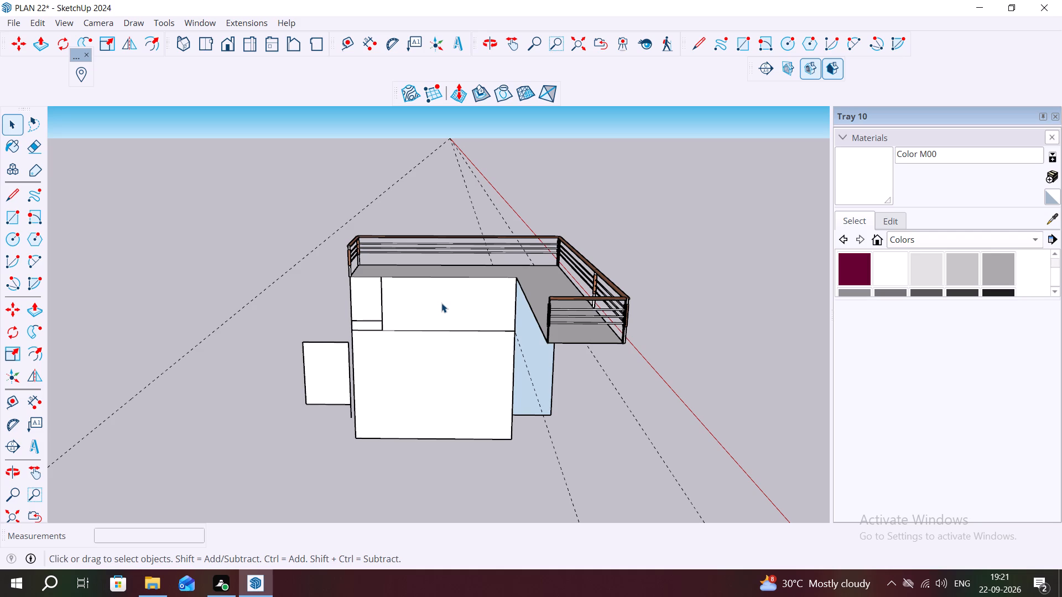
scroll(475, 279, down, 6)
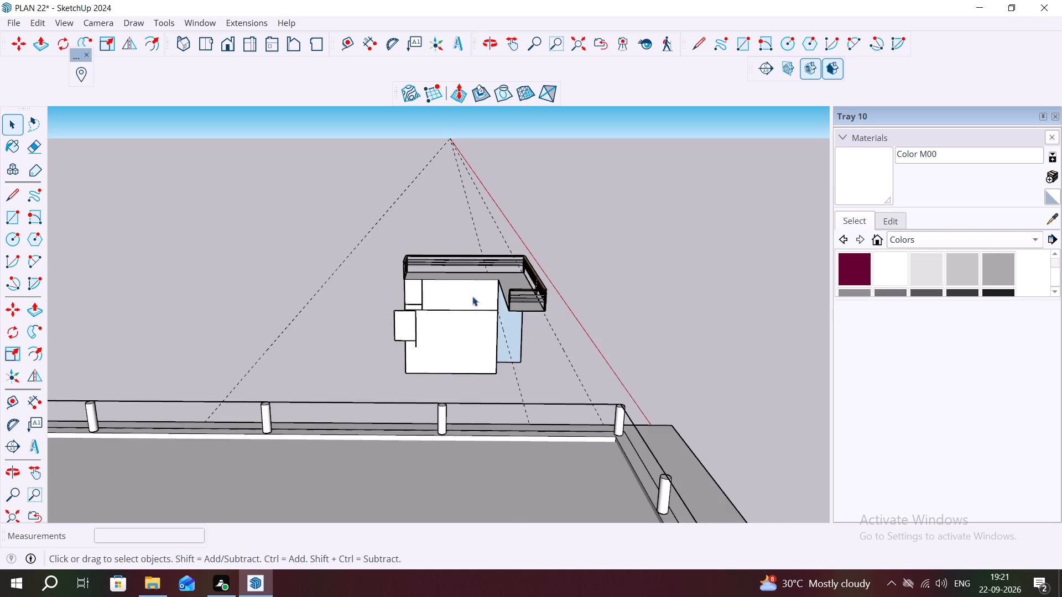
middle_drag(502, 321, 60, 273)
scroll(510, 280, down, 7)
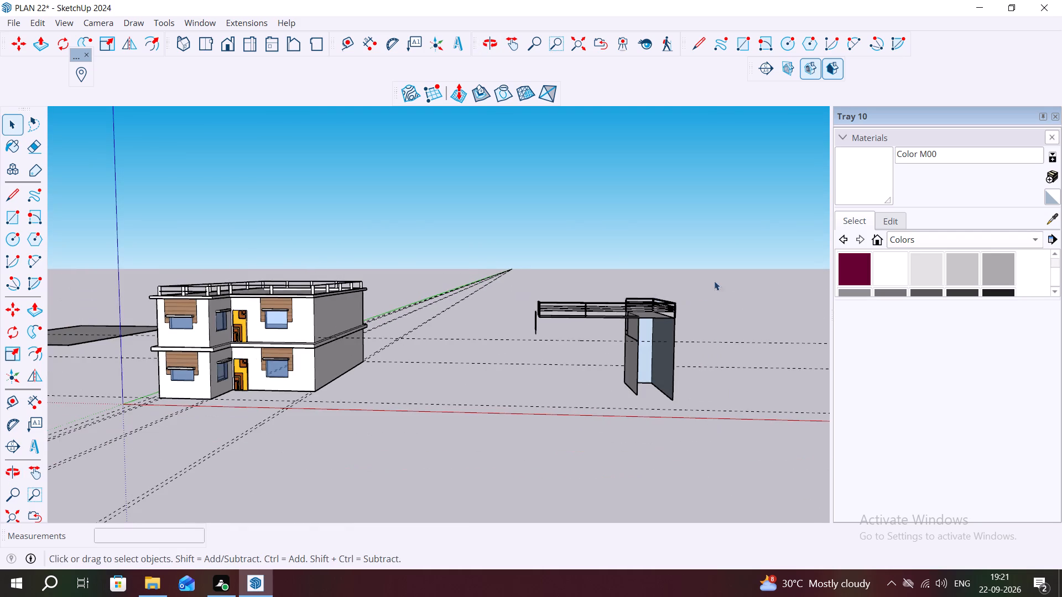
middle_drag(665, 281, 655, 379)
drag(742, 279, 560, 405)
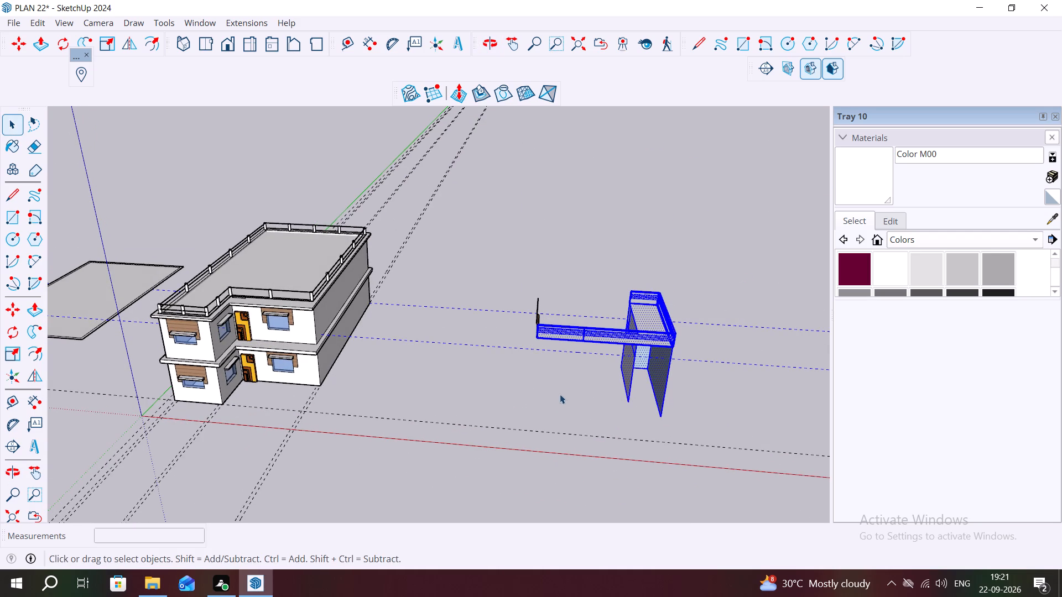
key(Delete)
drag(573, 306, 497, 338)
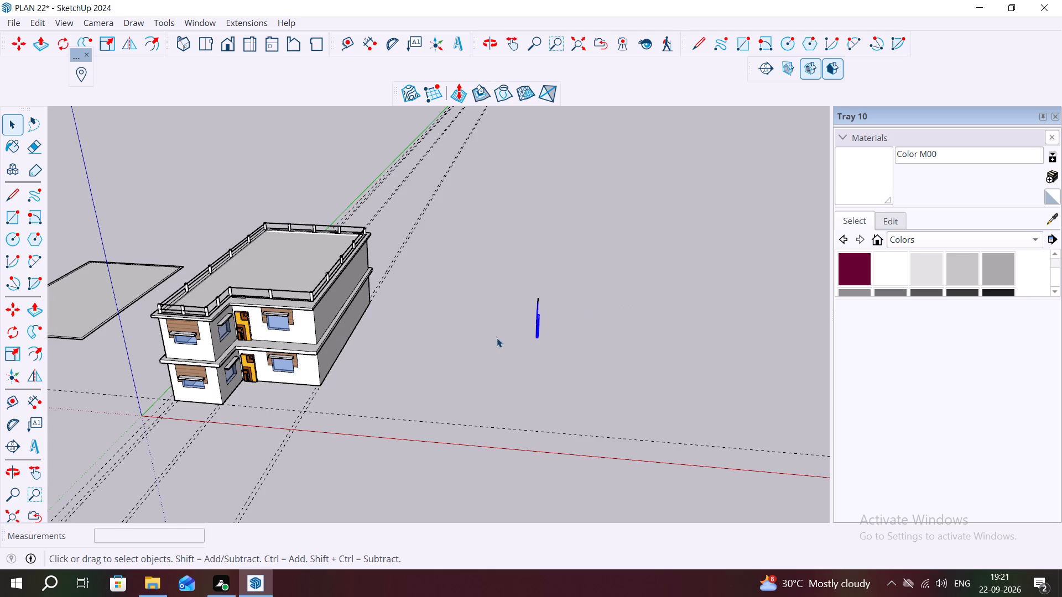
key(Delete)
drag(562, 280, 471, 330)
key(Delete)
Inspect the two-storey house from several angles, checking its front facade and roof railing.
scroll(493, 320, down, 3)
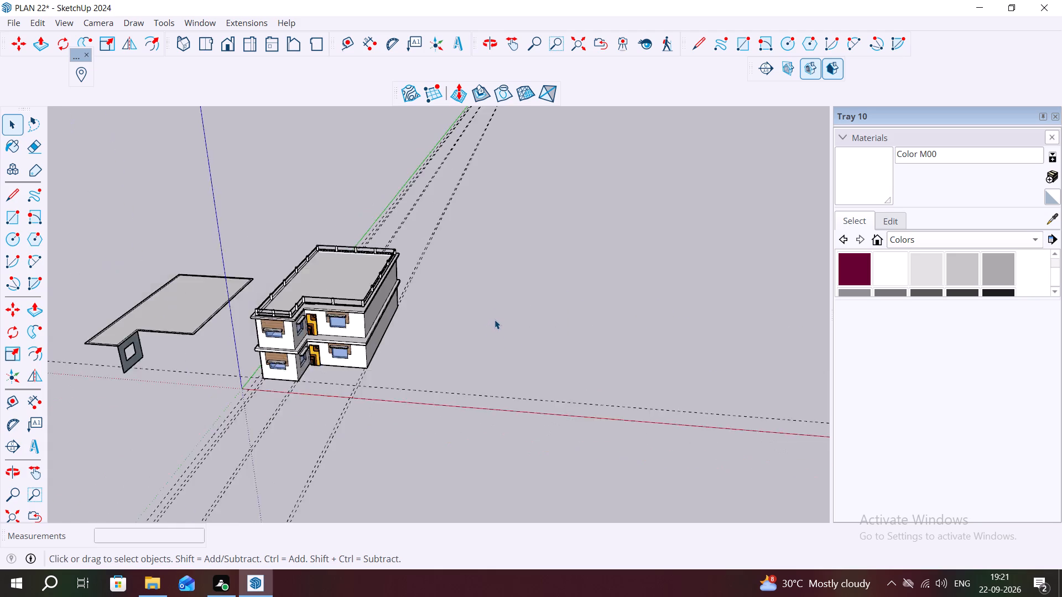
scroll(494, 320, down, 8)
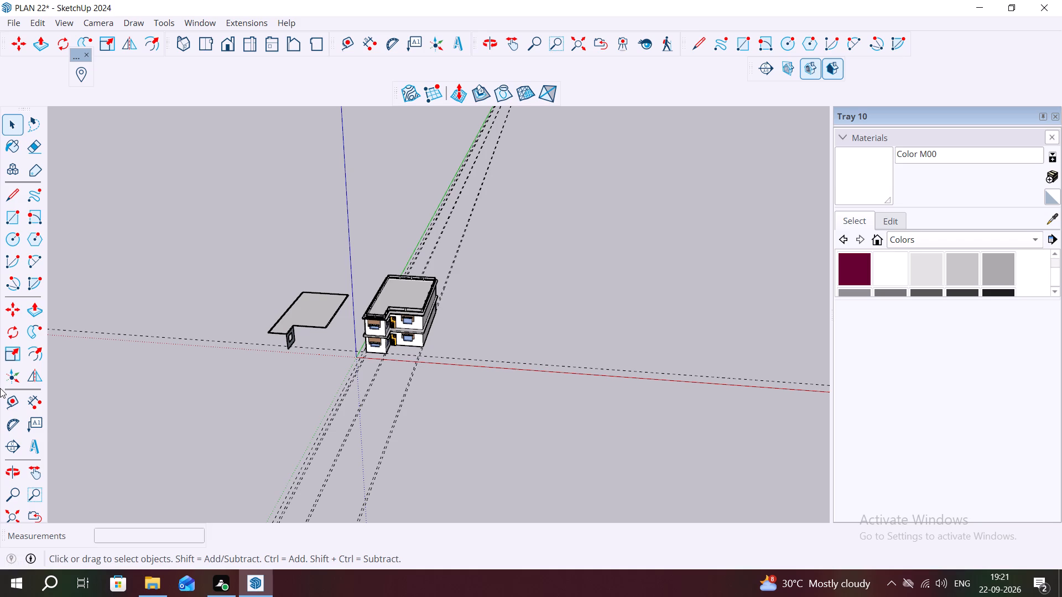
scroll(25, 364, down, 6)
middle_drag(269, 380, 293, 328)
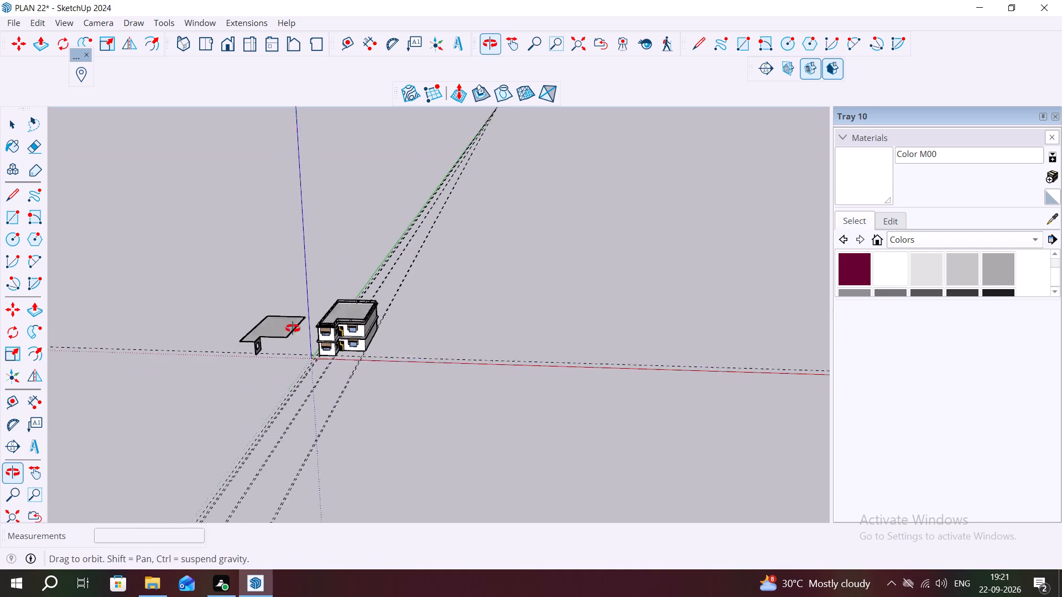
middle_drag(293, 328, 302, 297)
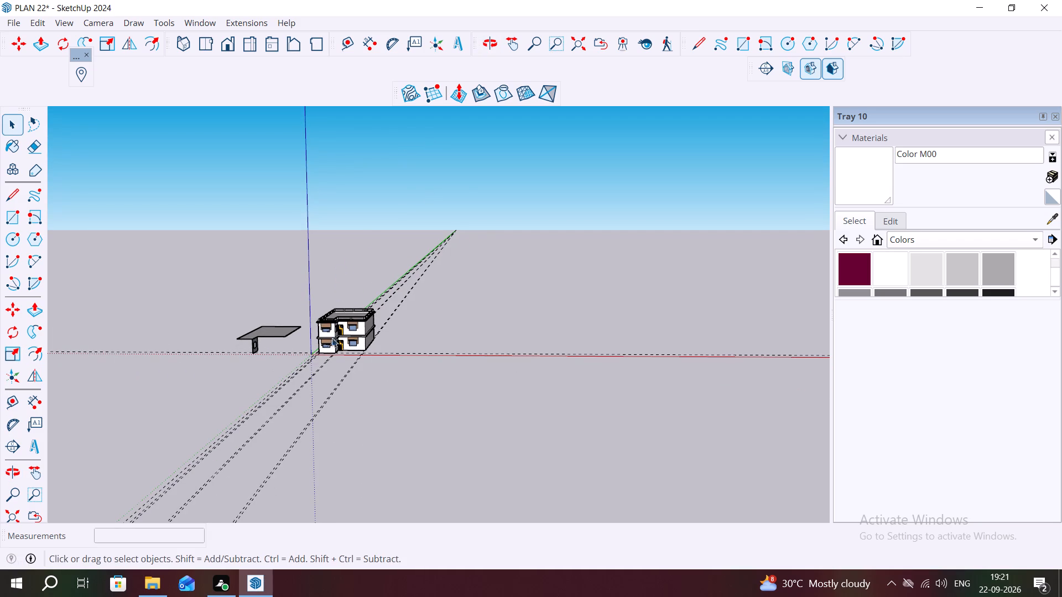
scroll(331, 342, down, 2)
scroll(331, 342, up, 18)
middle_drag(303, 228, 301, 291)
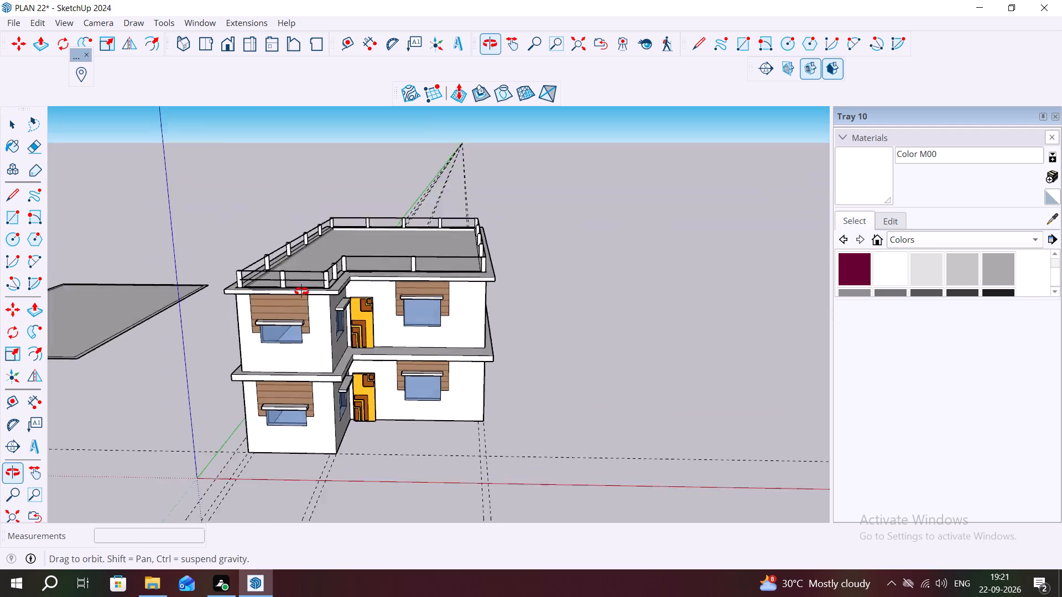
middle_drag(301, 291, 295, 380)
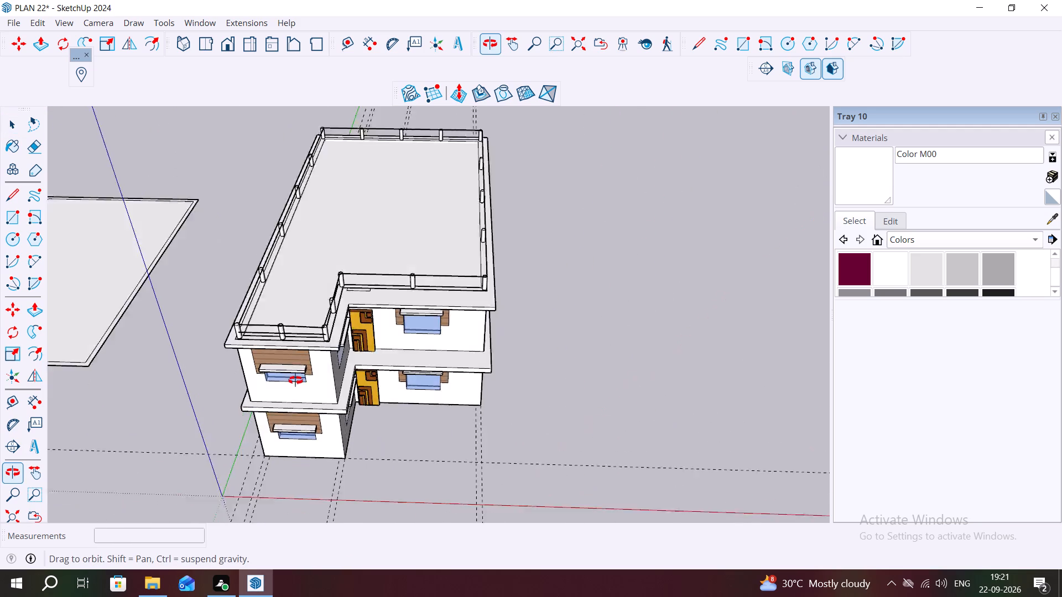
middle_drag(295, 380, 270, 324)
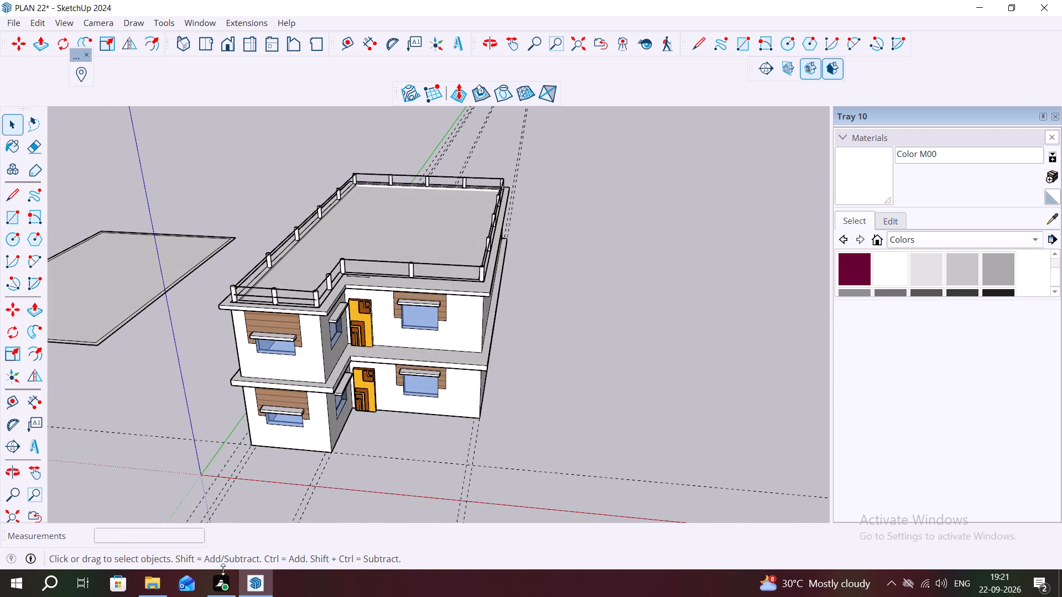
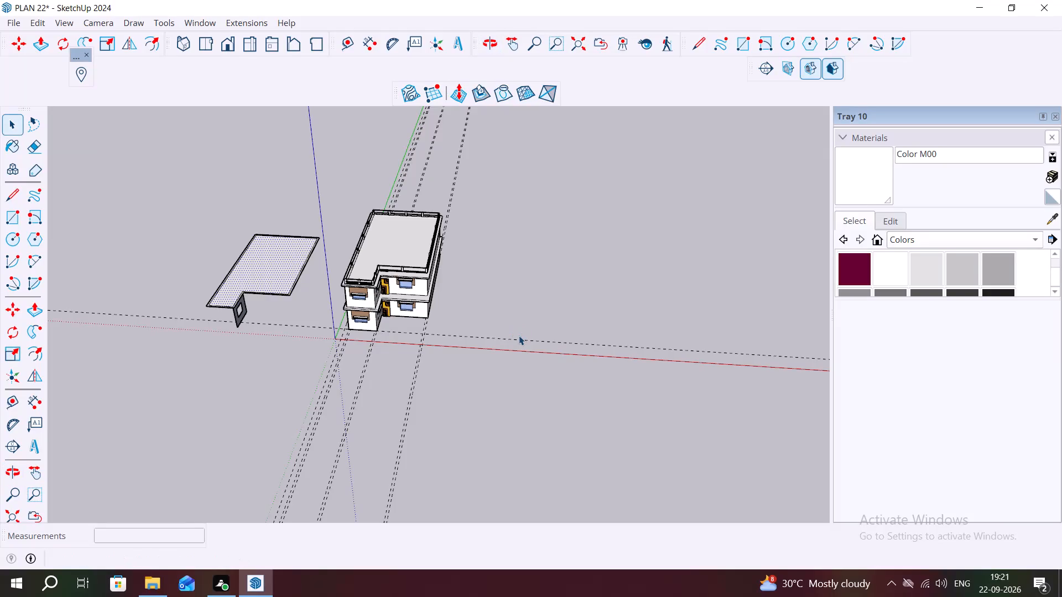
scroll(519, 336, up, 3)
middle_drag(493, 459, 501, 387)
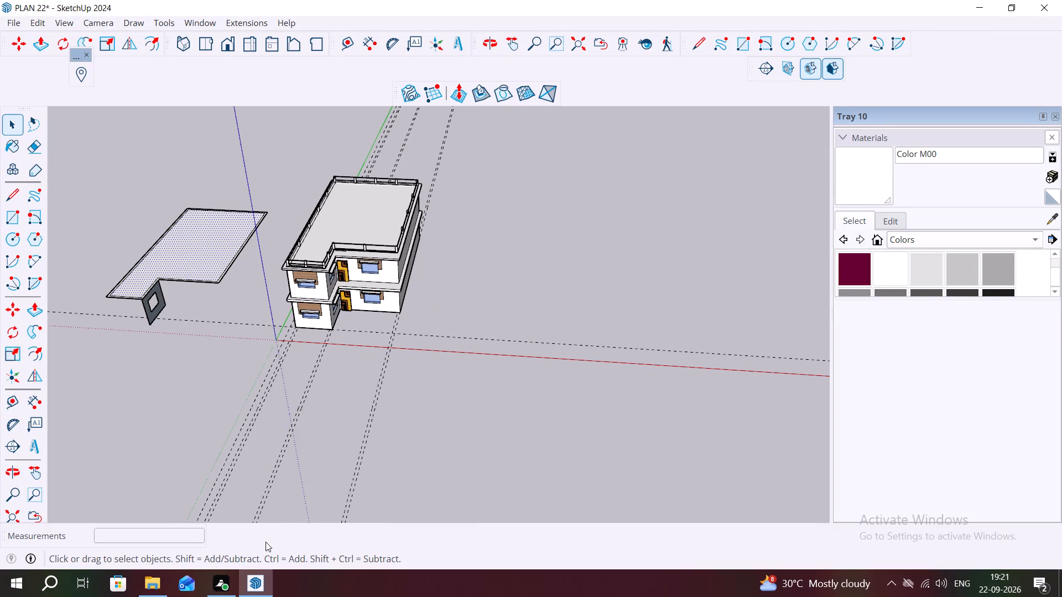
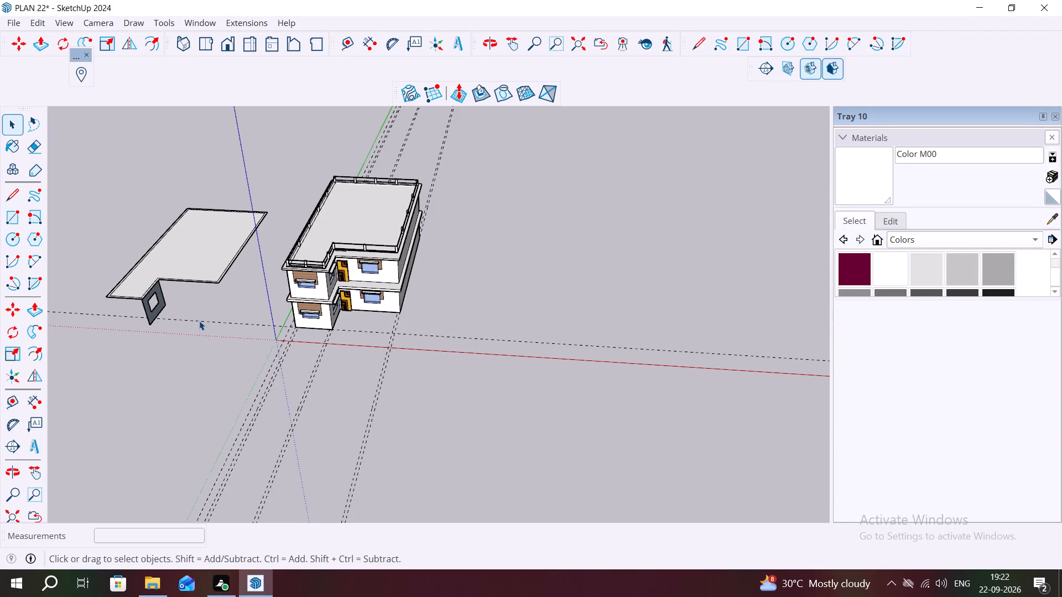
Examine the house, the separate roof slab piece and the open ground around them from several angles.
scroll(501, 208, down, 10)
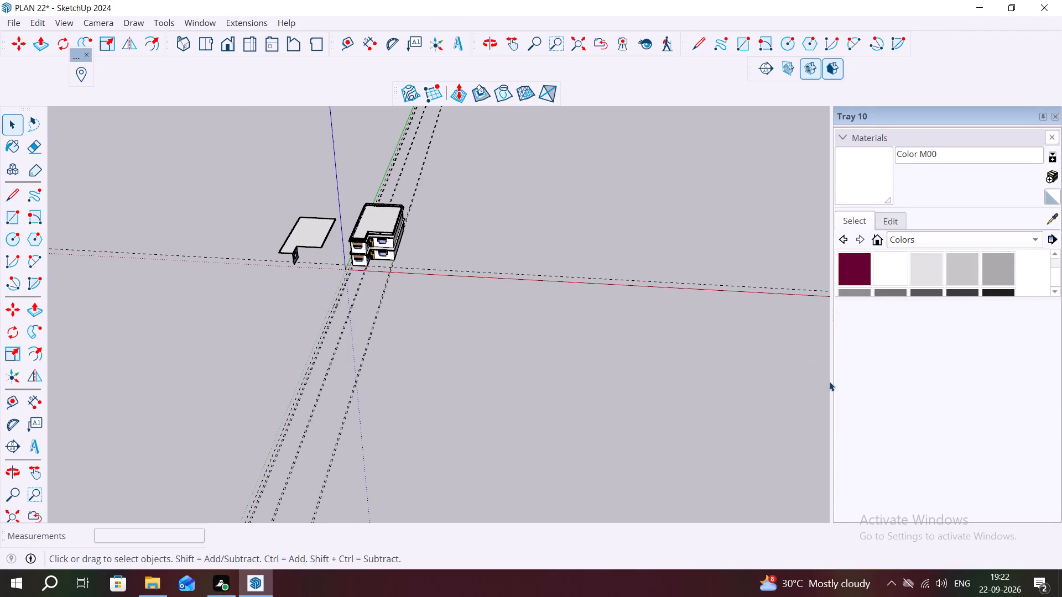
middle_drag(602, 309, 633, 303)
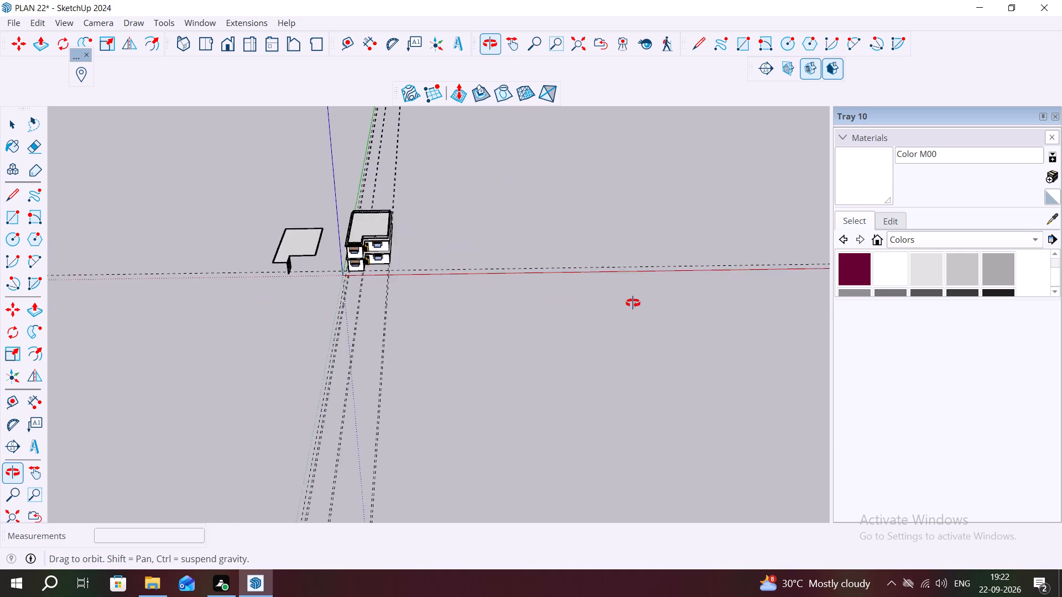
middle_drag(633, 303, 647, 257)
scroll(643, 272, up, 9)
scroll(627, 245, down, 10)
scroll(421, 240, up, 5)
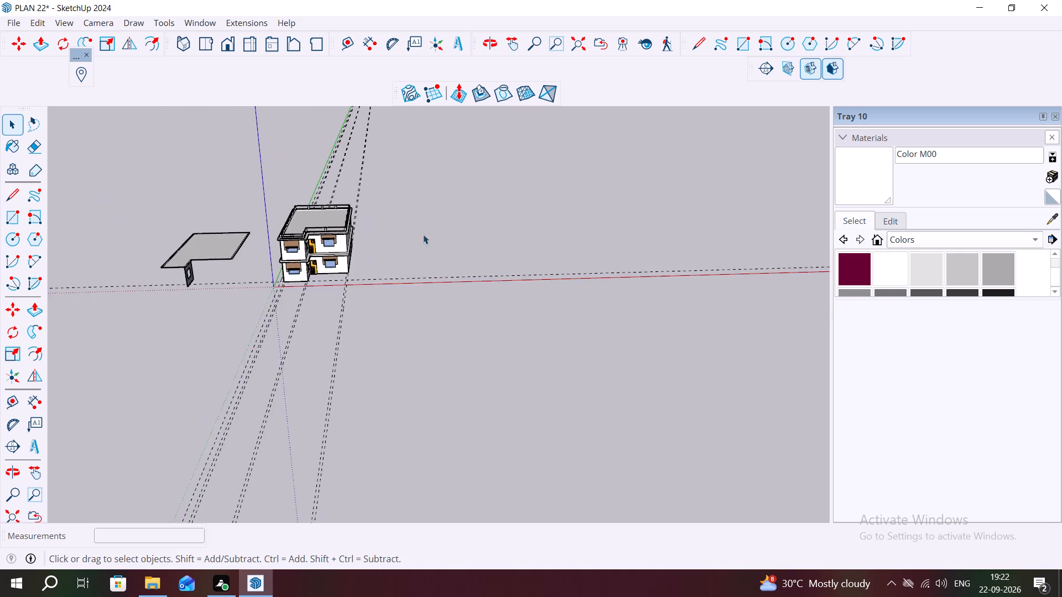
scroll(425, 237, down, 1)
middle_drag(451, 280, 452, 185)
scroll(452, 185, down, 8)
middle_drag(461, 218, 471, 355)
scroll(516, 265, up, 10)
scroll(390, 205, down, 9)
middle_drag(404, 285, 392, 200)
scroll(384, 195, up, 14)
middle_drag(530, 276, 540, 316)
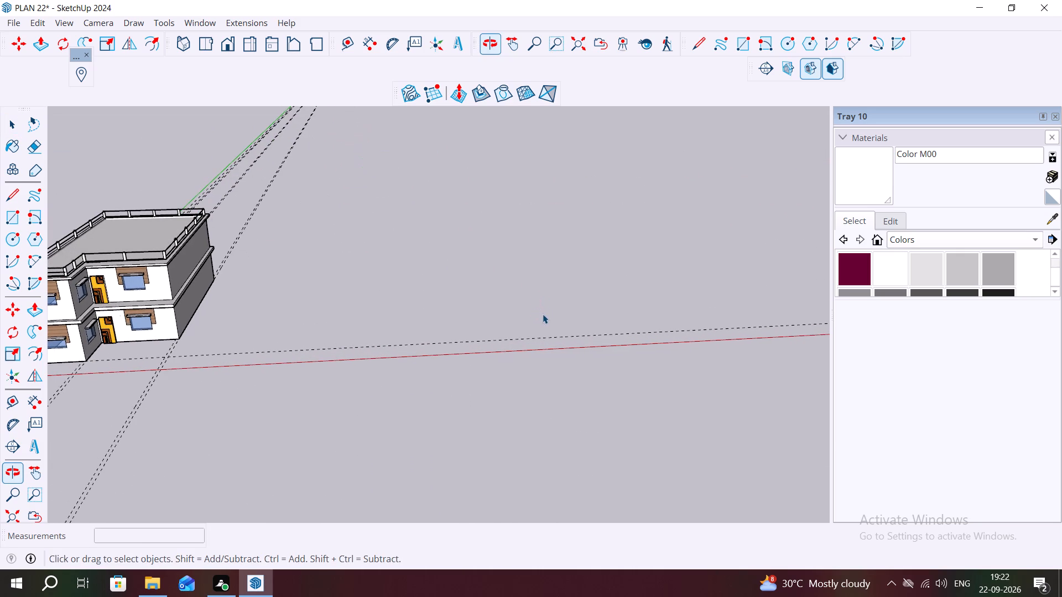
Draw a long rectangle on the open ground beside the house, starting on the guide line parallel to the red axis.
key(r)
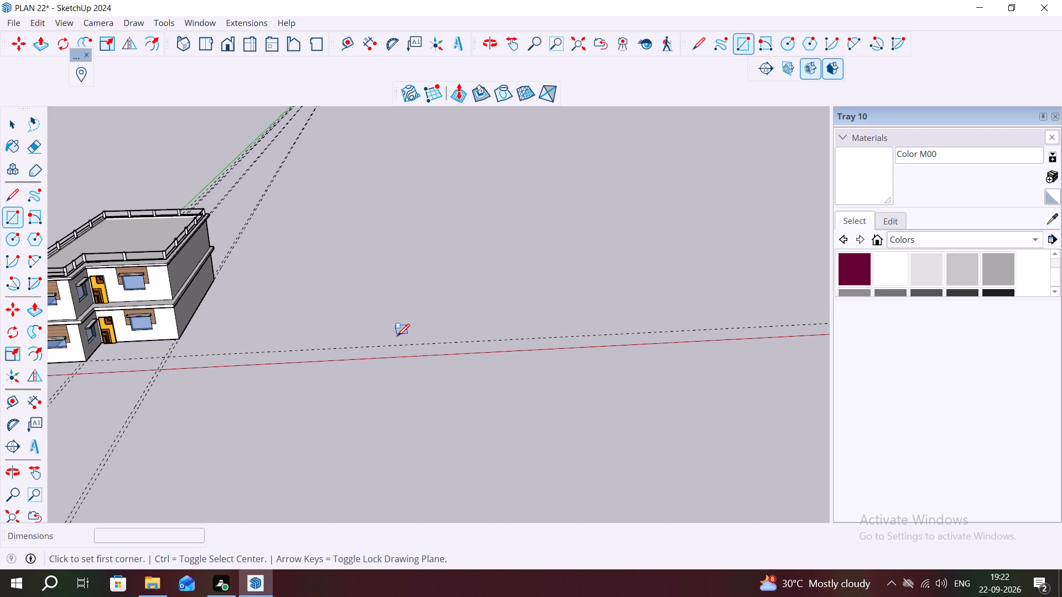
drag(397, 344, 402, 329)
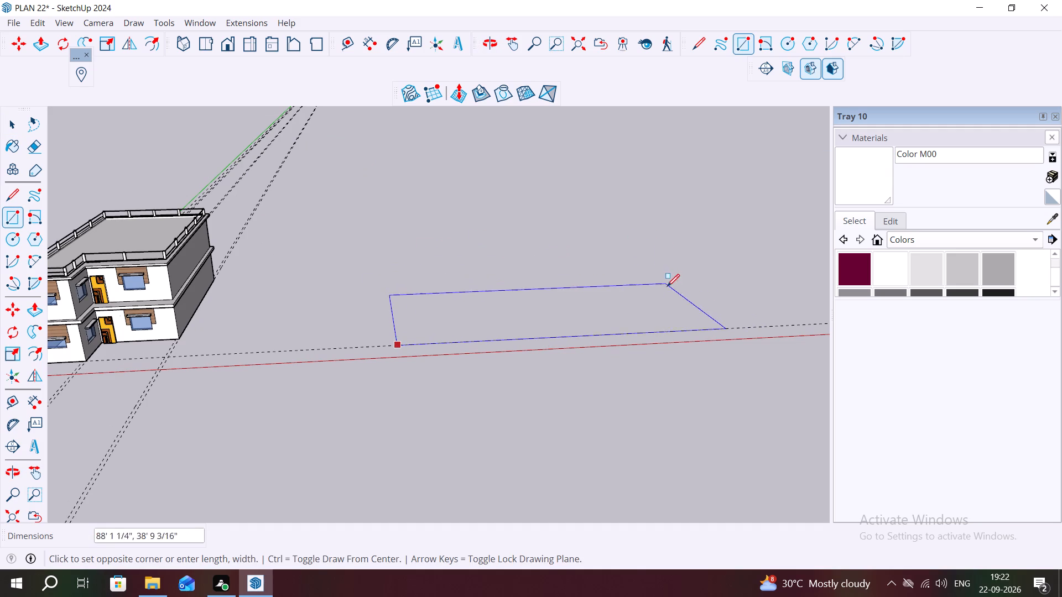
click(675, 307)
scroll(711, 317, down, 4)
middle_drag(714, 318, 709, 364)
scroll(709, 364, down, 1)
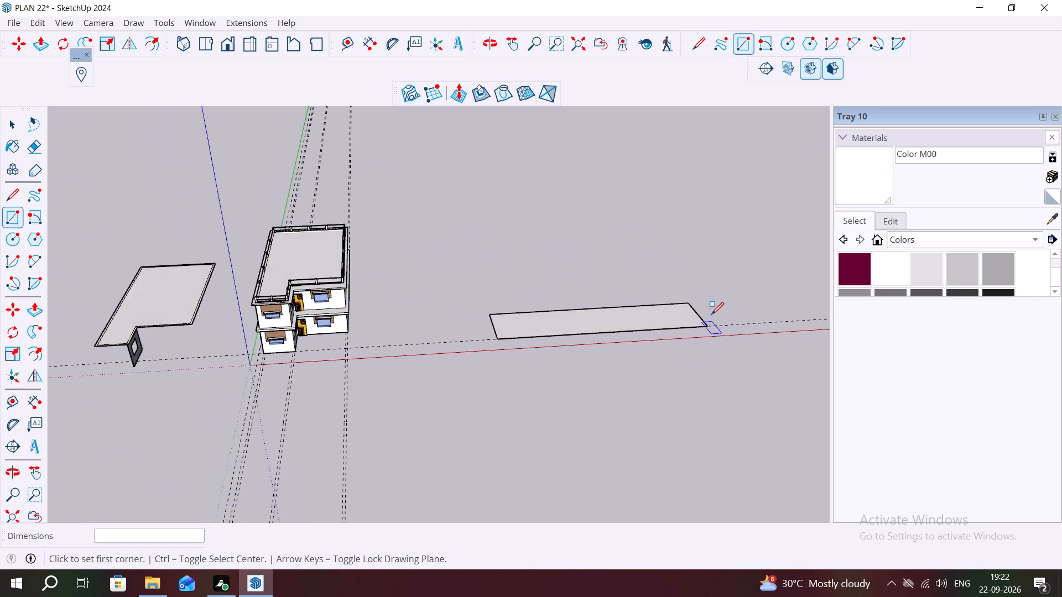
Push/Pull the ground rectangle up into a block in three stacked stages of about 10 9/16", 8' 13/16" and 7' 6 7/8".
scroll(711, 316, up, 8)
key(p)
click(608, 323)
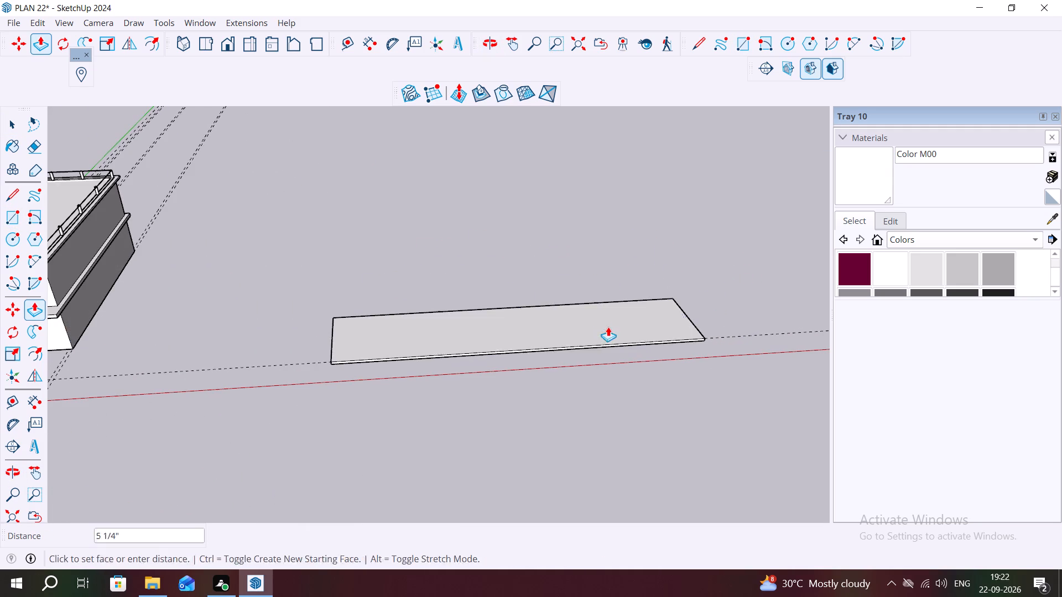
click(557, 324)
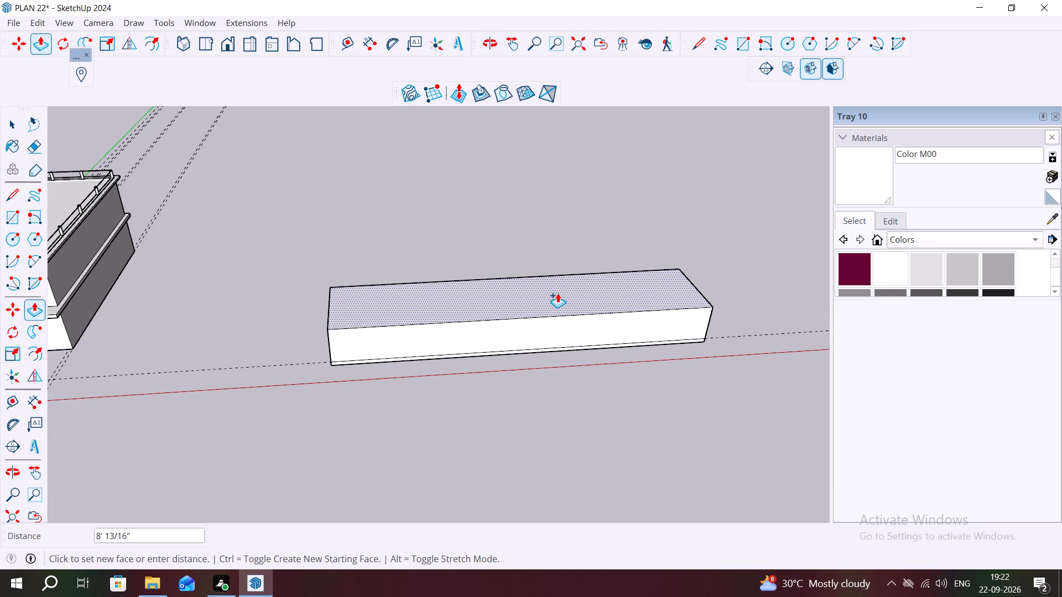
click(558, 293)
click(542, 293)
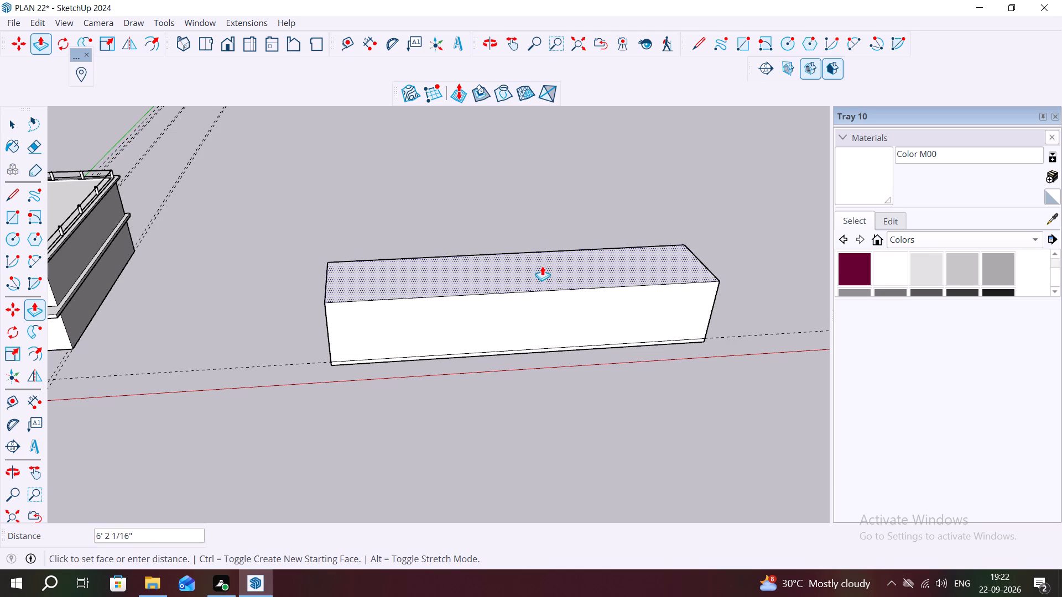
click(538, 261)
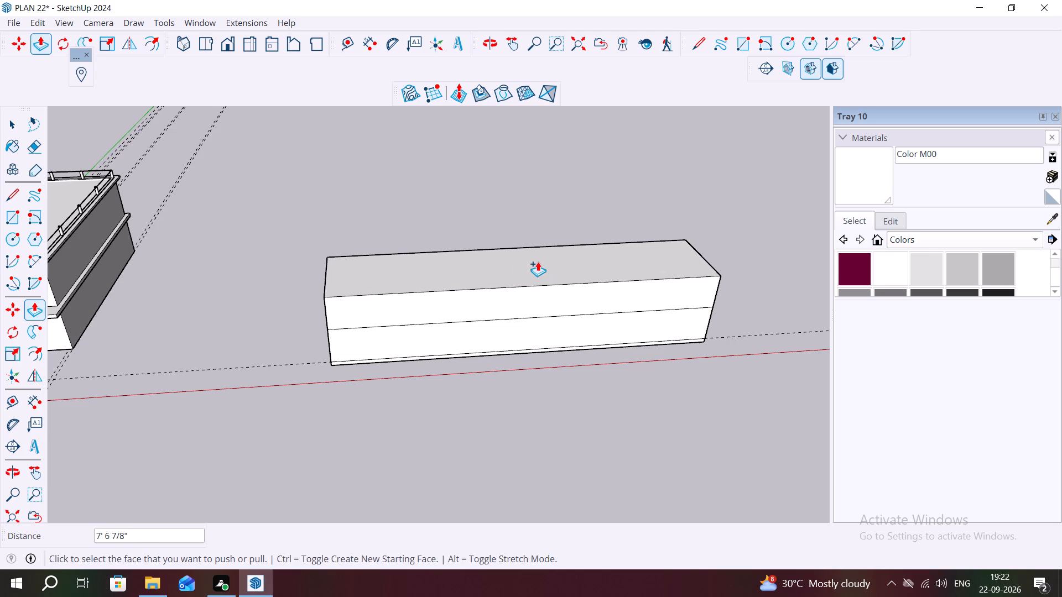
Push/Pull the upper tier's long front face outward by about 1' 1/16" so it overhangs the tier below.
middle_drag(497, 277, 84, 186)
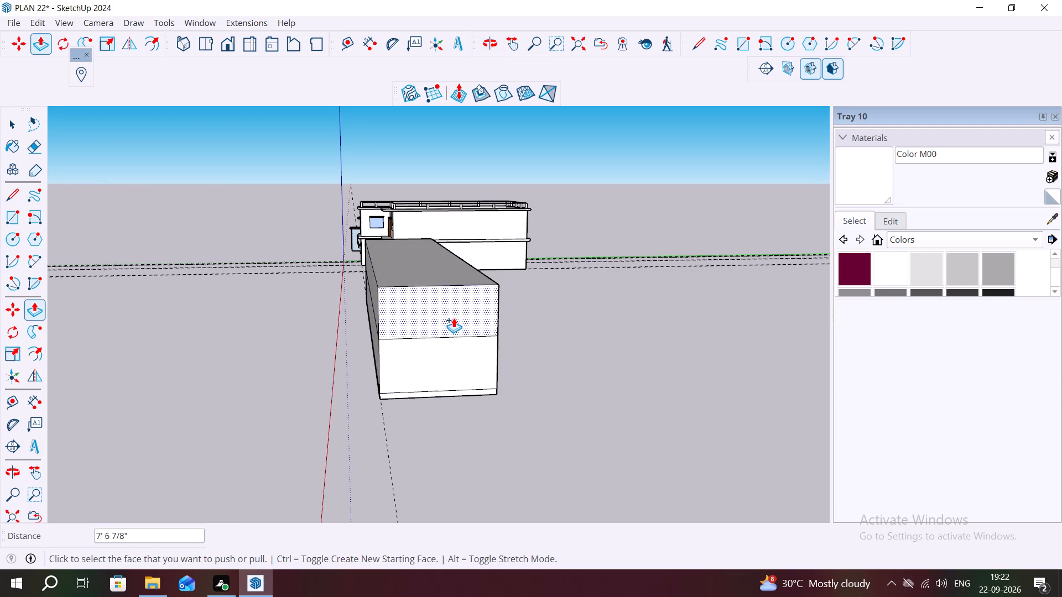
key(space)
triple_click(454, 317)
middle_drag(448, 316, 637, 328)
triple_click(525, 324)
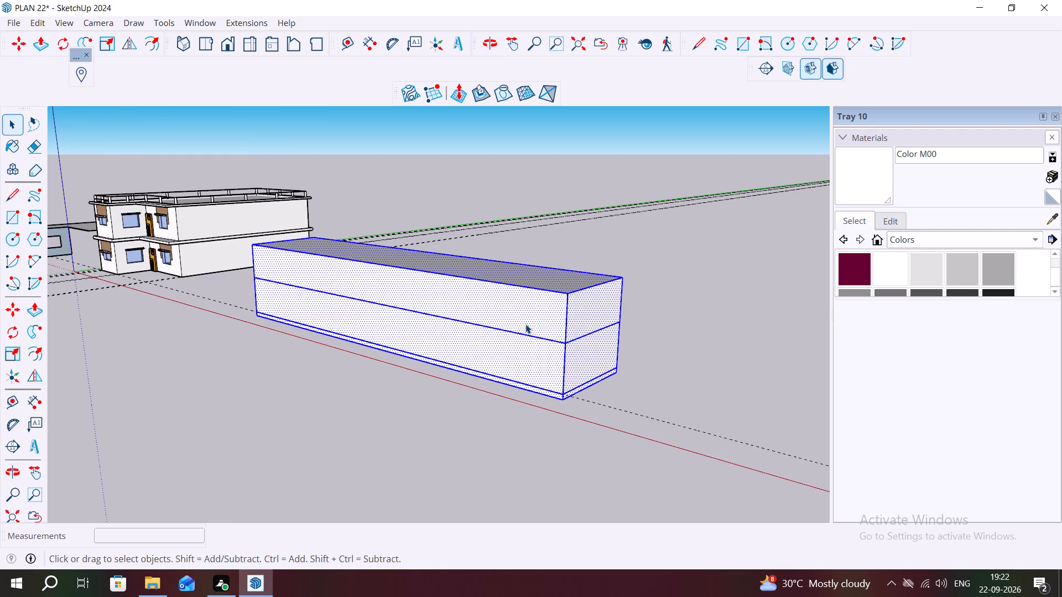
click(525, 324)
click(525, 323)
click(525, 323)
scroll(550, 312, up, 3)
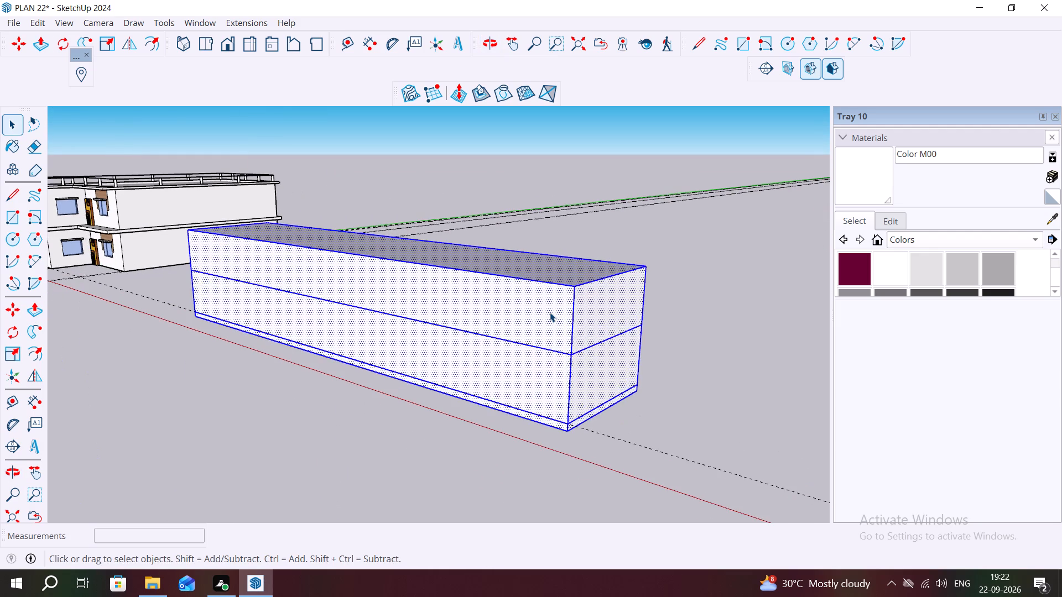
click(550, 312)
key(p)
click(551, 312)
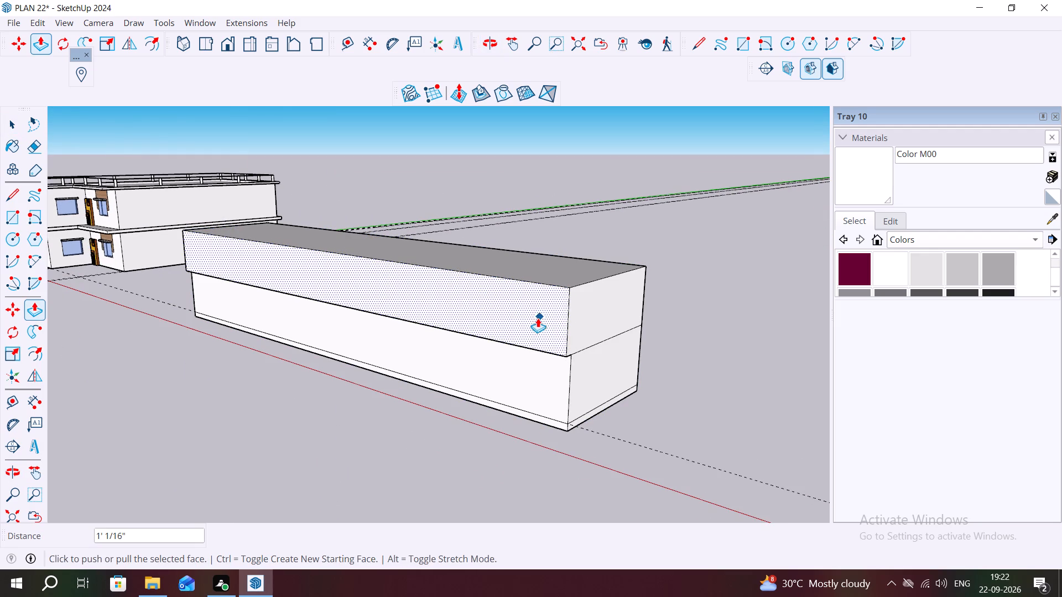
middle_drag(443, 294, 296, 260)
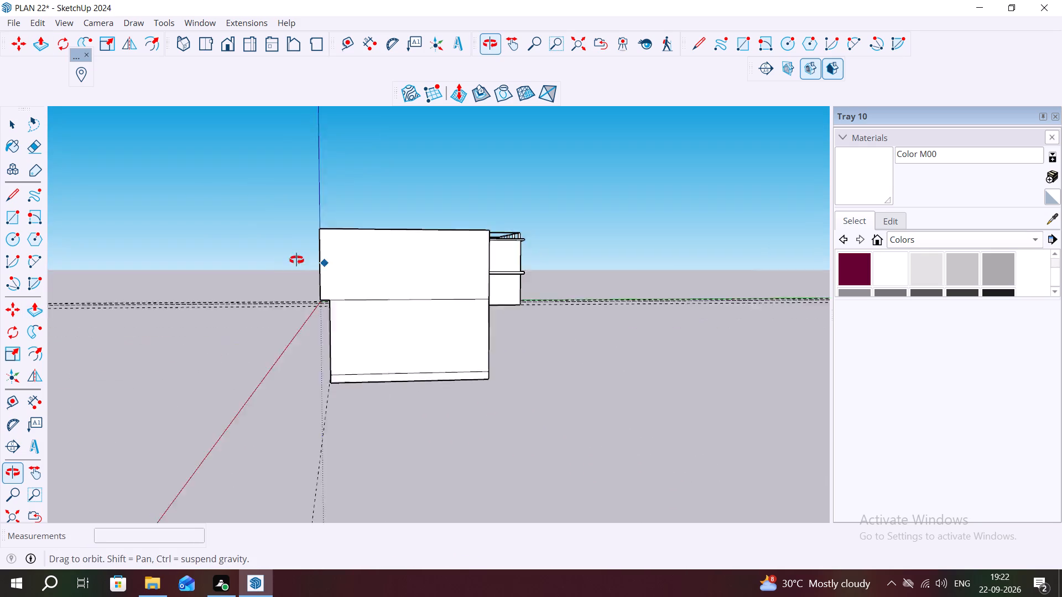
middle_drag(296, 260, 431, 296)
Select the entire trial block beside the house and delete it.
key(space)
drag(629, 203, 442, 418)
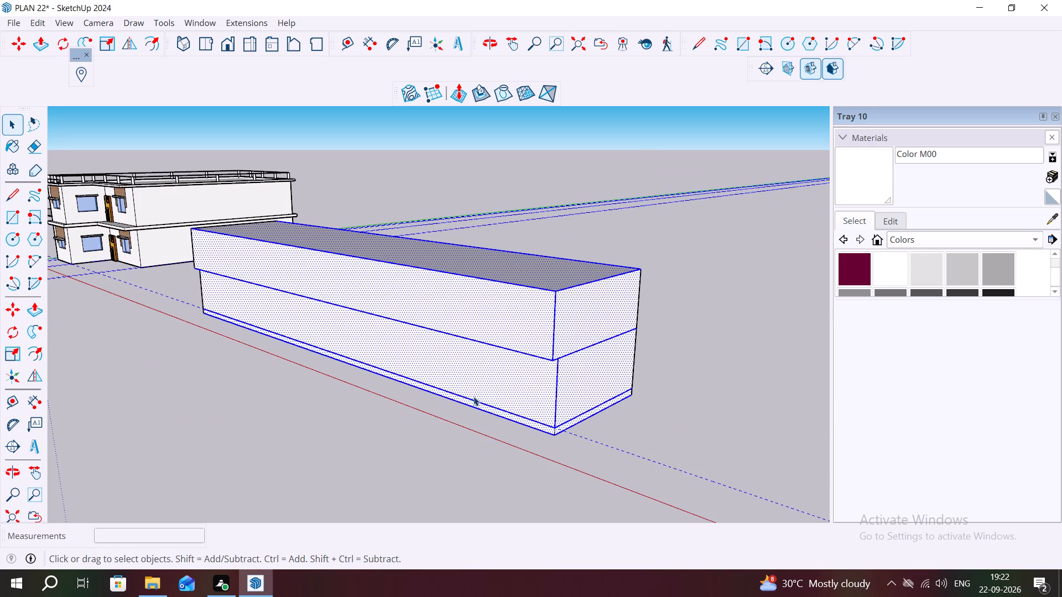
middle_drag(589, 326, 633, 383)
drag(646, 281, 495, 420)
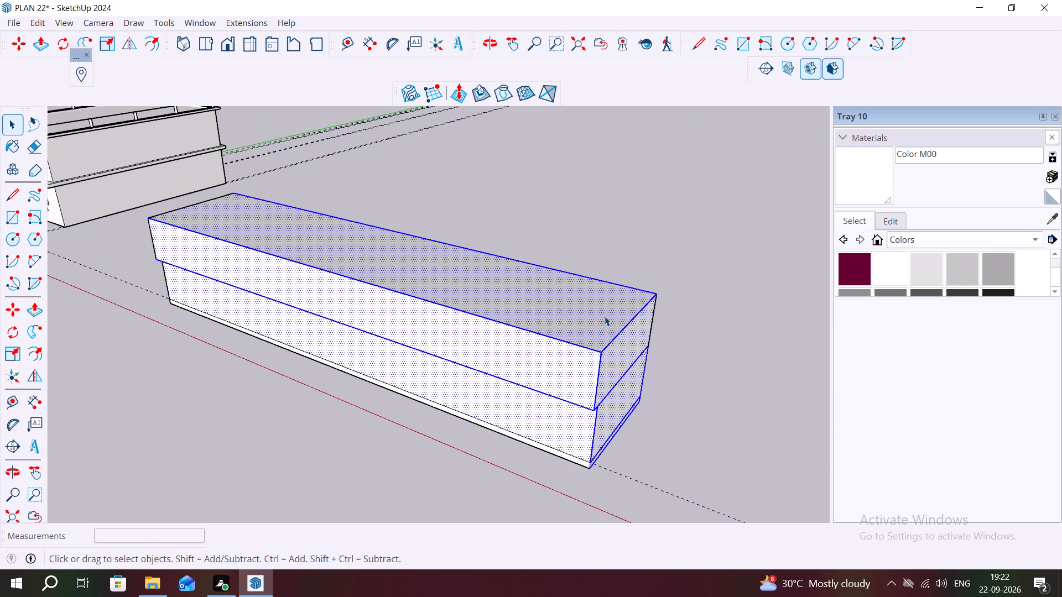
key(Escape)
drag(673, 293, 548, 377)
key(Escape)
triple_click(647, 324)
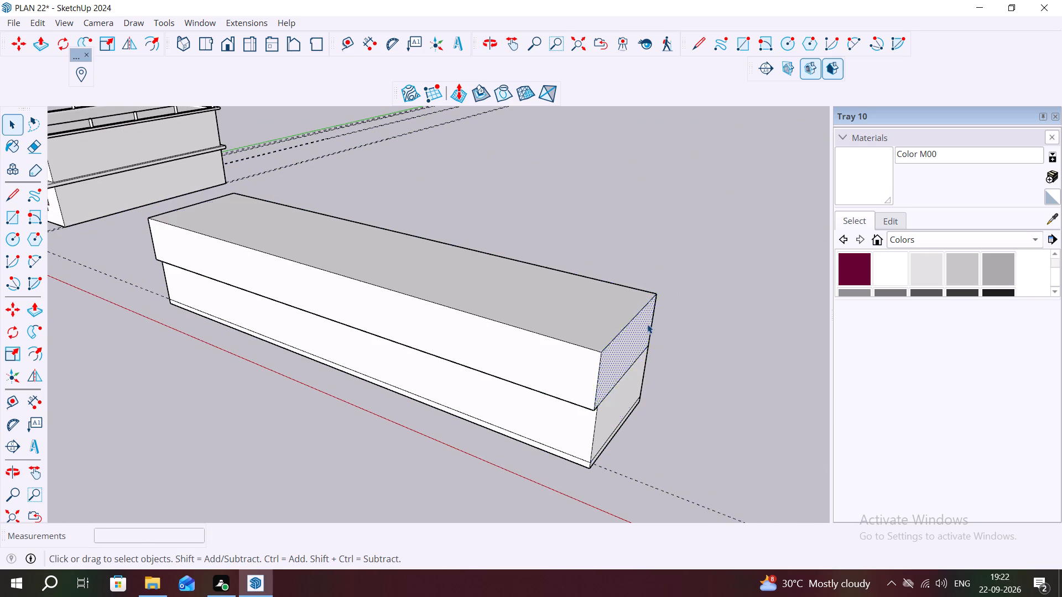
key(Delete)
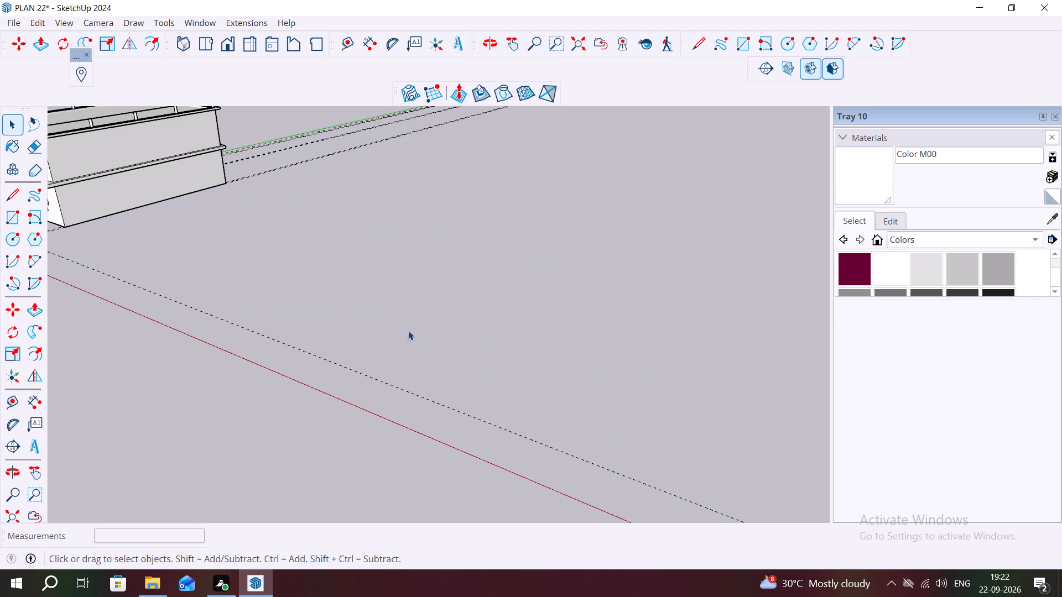
Examine the front of the house, focusing on the ground-floor entrance recess and the guide lines around its corners.
middle_drag(408, 331, 535, 352)
scroll(482, 345, down, 12)
middle_drag(446, 356, 483, 305)
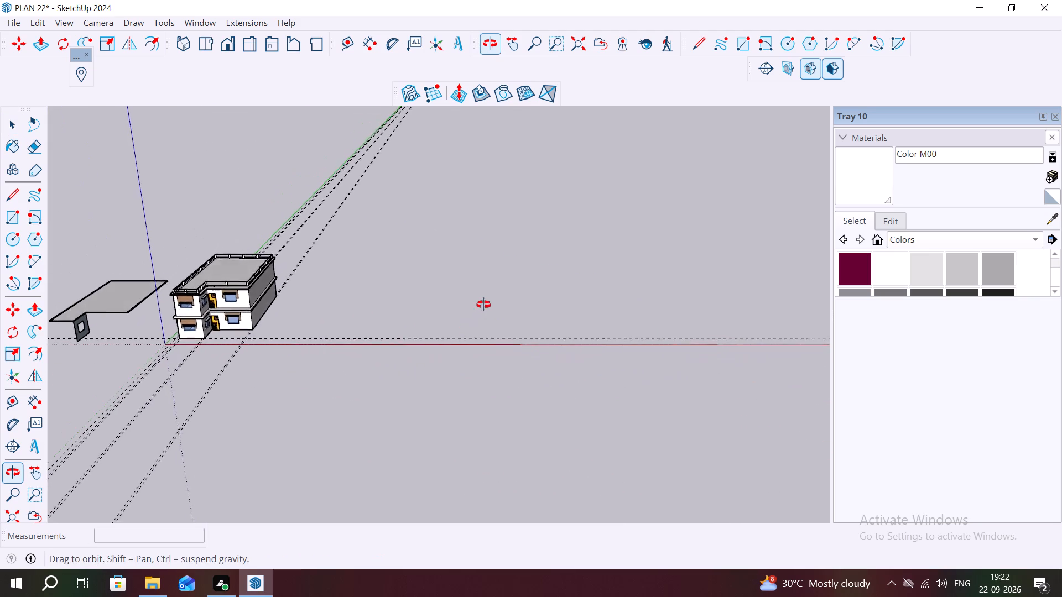
middle_drag(483, 305, 558, 334)
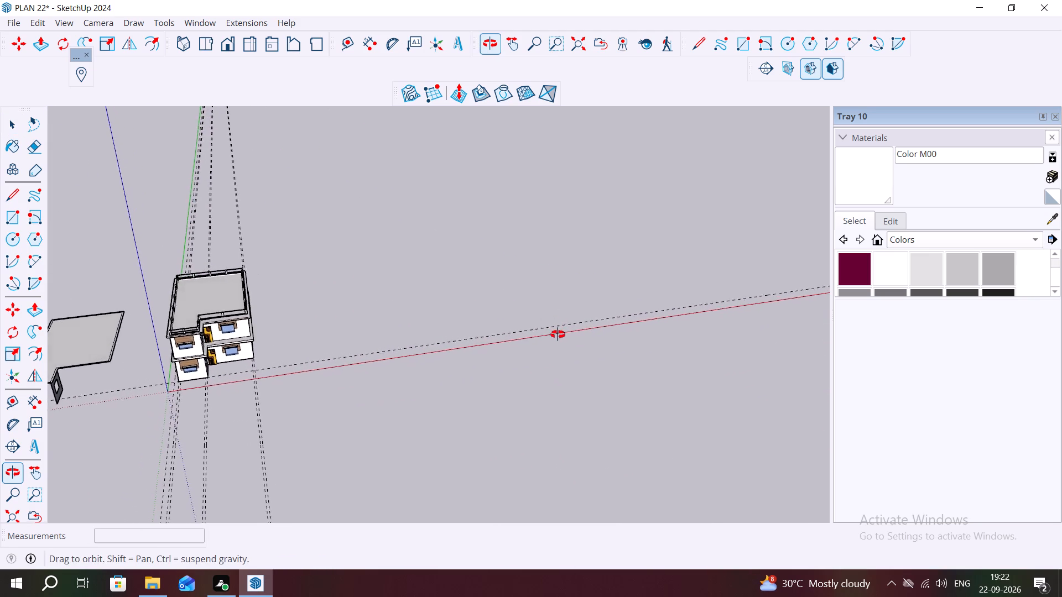
middle_drag(558, 334, 321, 273)
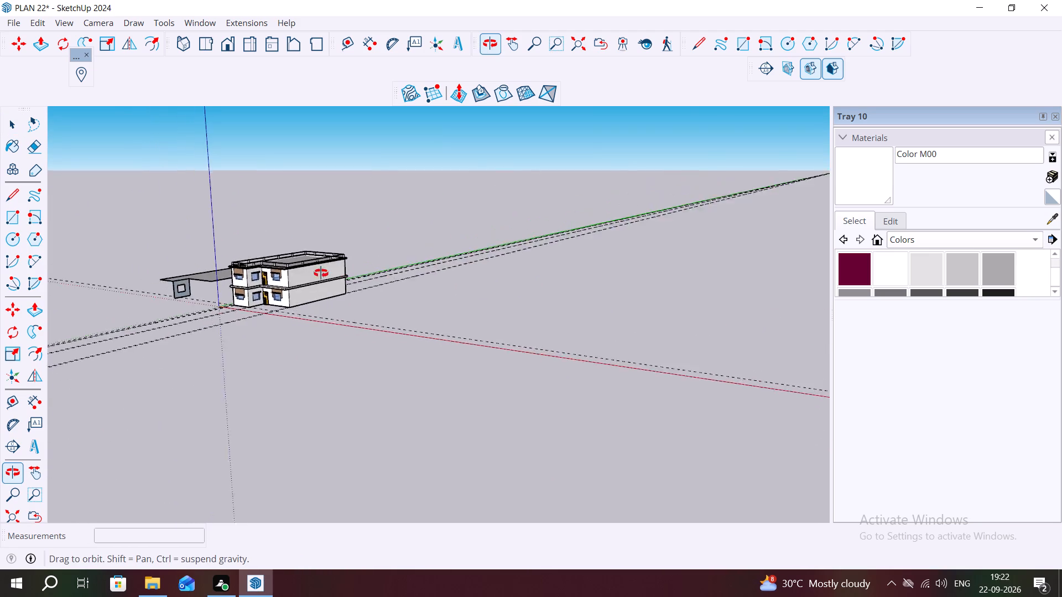
middle_drag(321, 273, 416, 349)
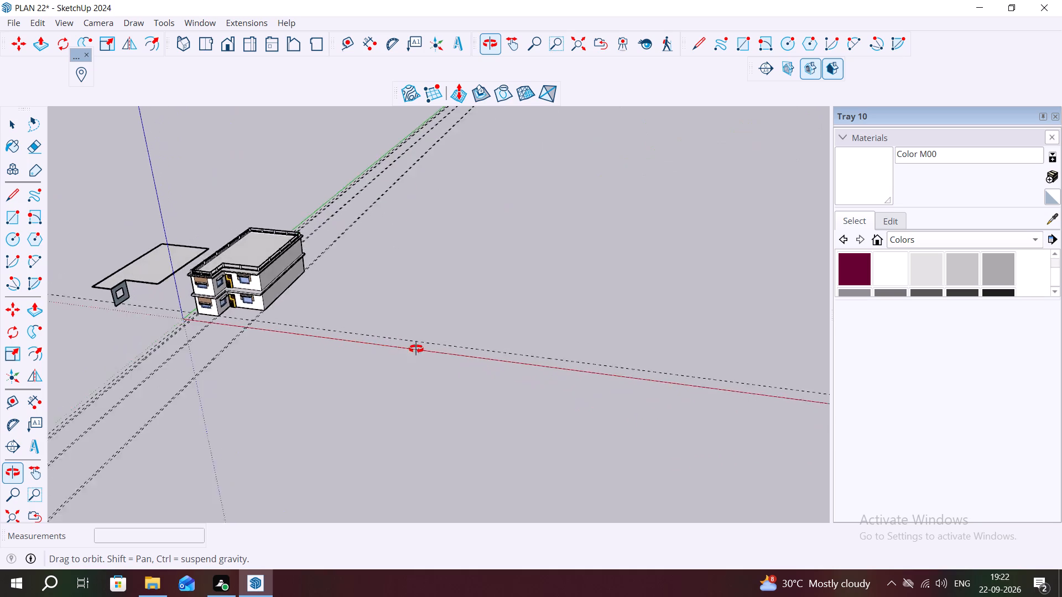
middle_drag(416, 349, 517, 316)
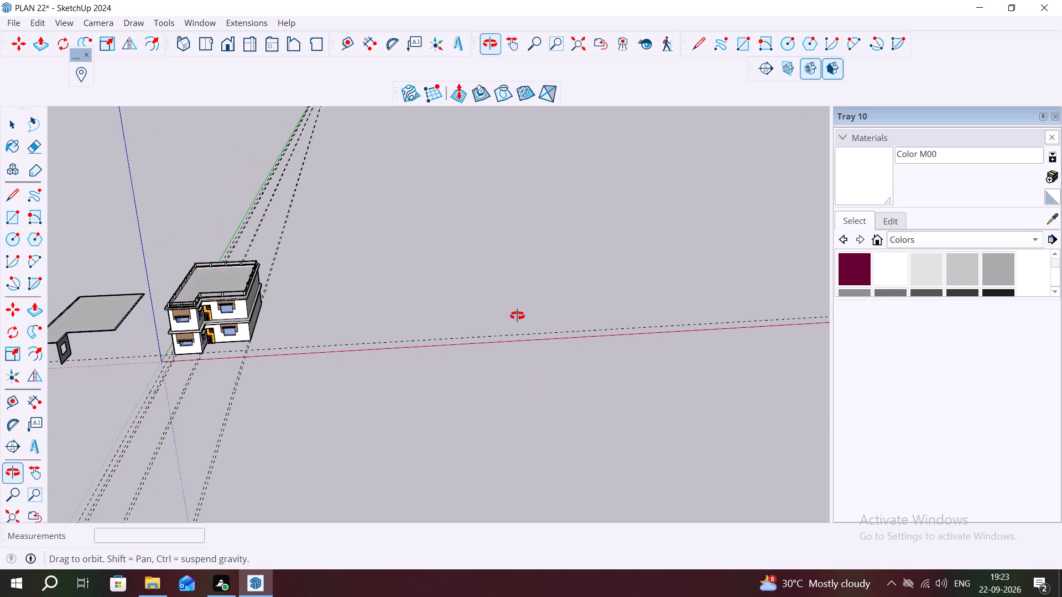
middle_drag(517, 316, 517, 310)
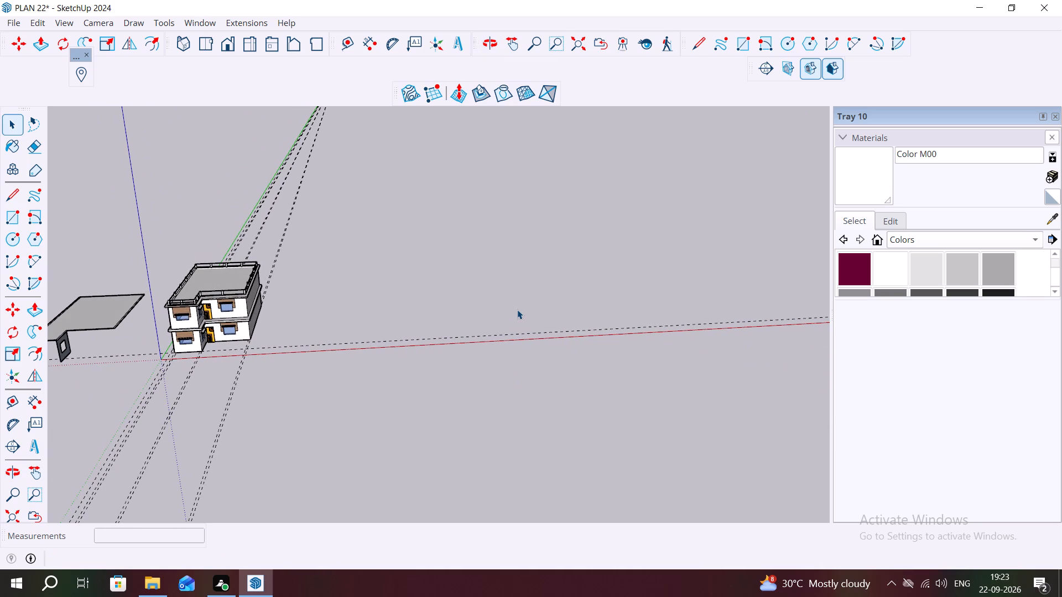
scroll(225, 328, up, 16)
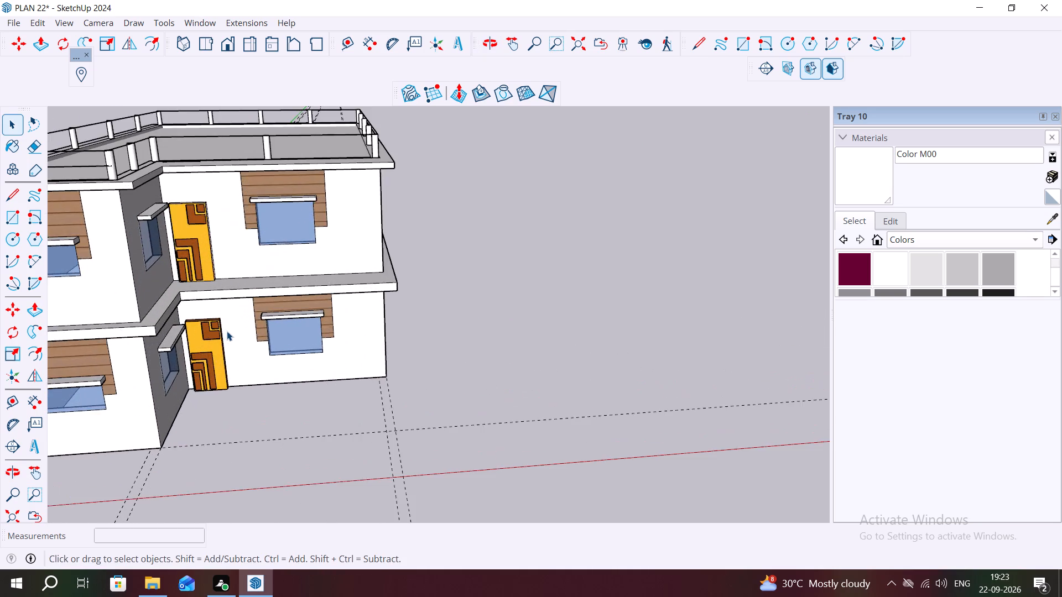
scroll(227, 331, down, 4)
scroll(325, 374, up, 4)
scroll(377, 385, down, 4)
middle_drag(380, 388, 386, 434)
scroll(249, 399, up, 1)
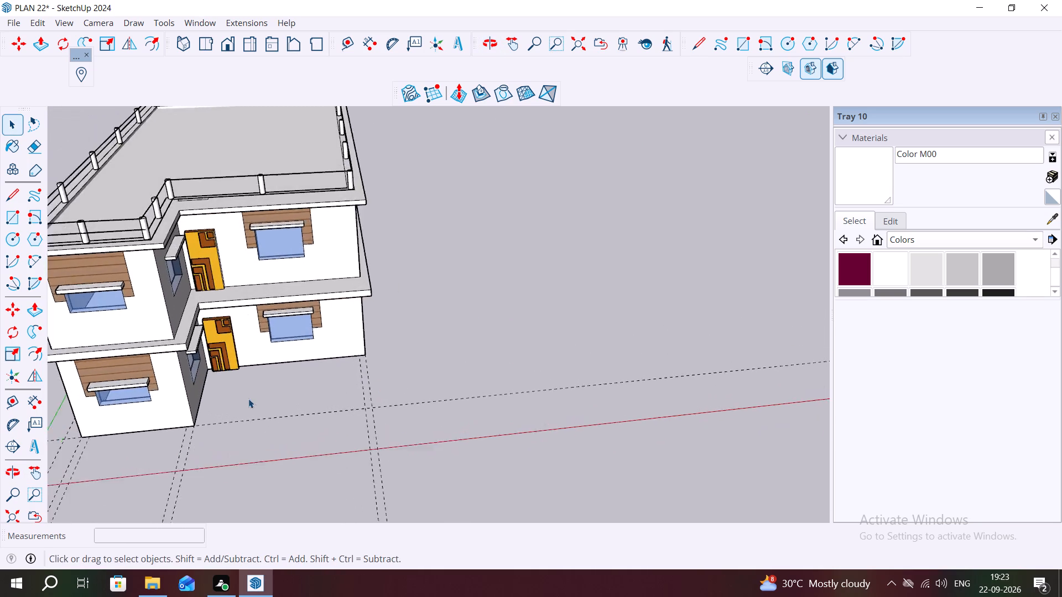
scroll(248, 399, up, 6)
scroll(234, 397, down, 7)
scroll(201, 412, up, 4)
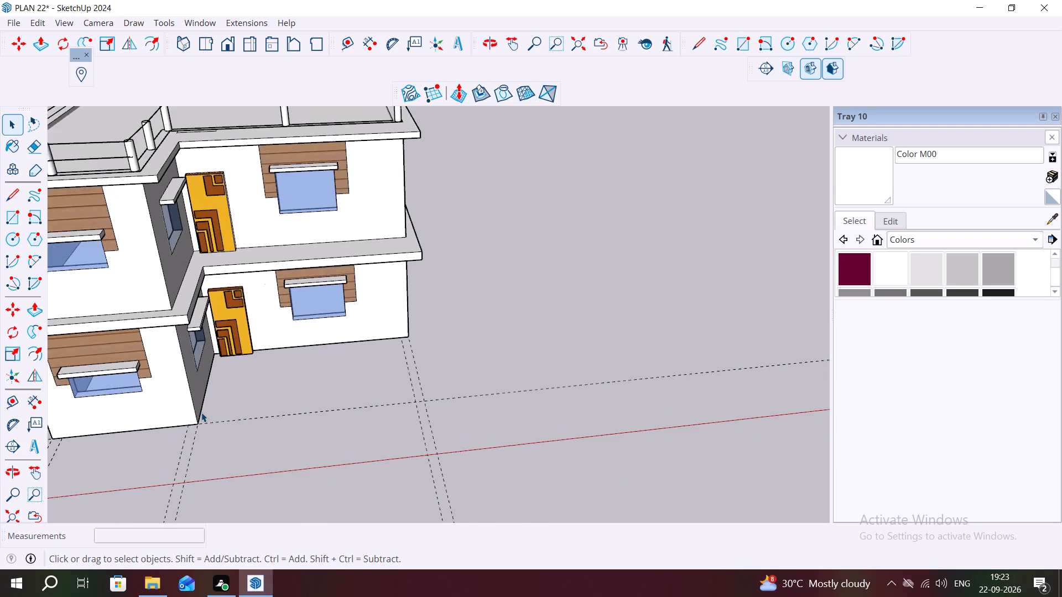
scroll(201, 412, up, 2)
middle_drag(545, 416, 535, 481)
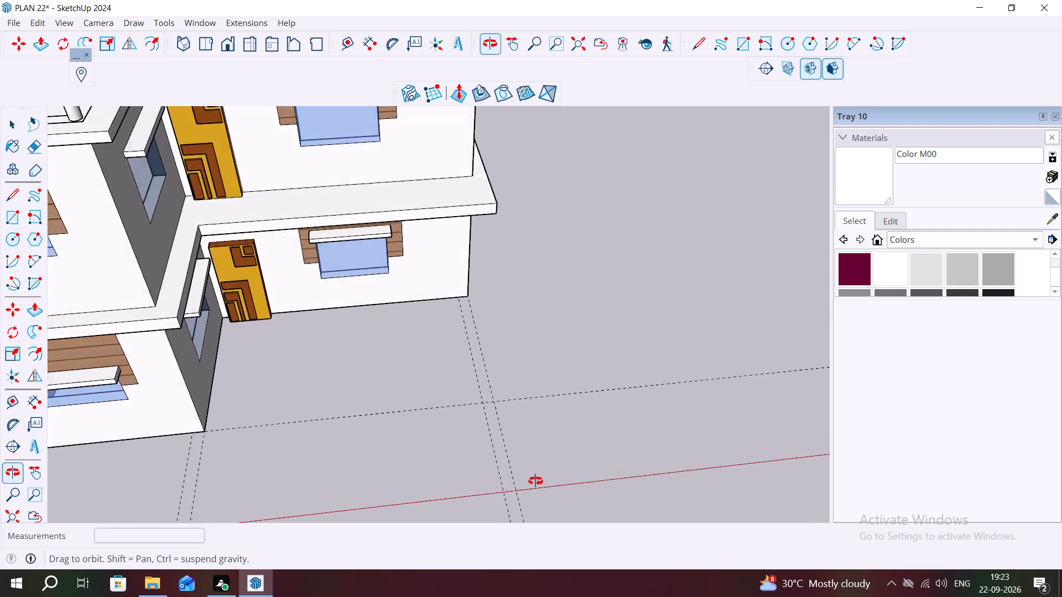
middle_drag(535, 481, 176, 485)
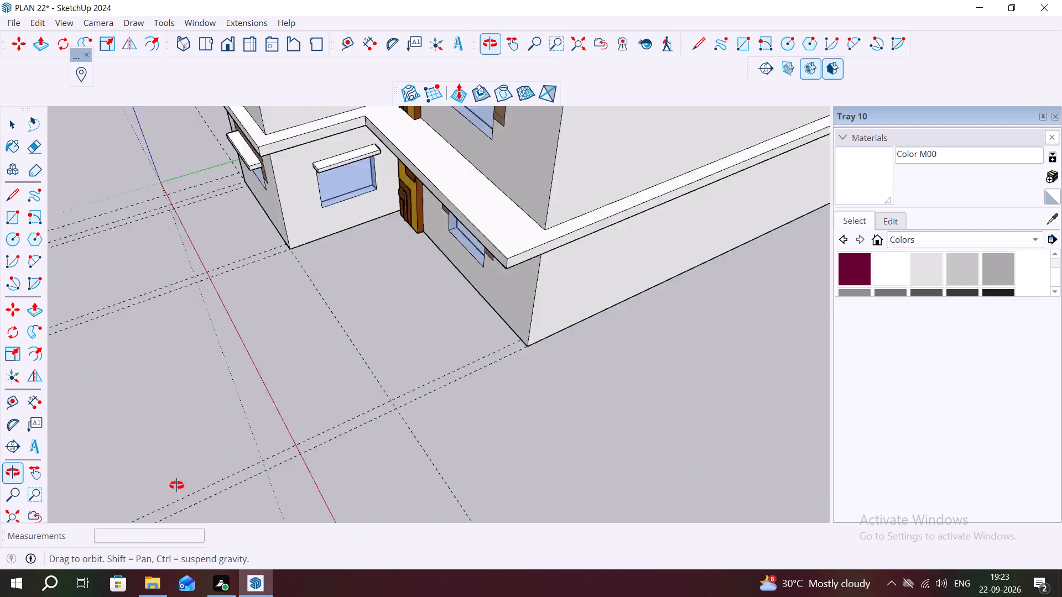
middle_drag(176, 485, 549, 502)
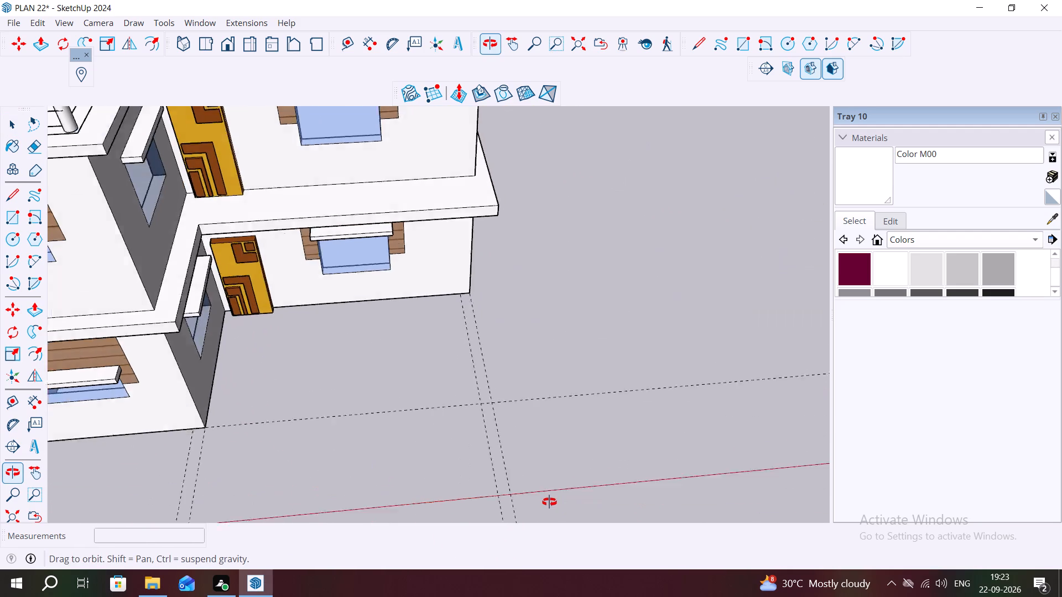
middle_drag(549, 502, 552, 502)
Draw a ground rectangle about 18' 9 7/8" by 7 7/8" from the projecting wing's front corner across the entrance recess to the crossing guides.
scroll(323, 395, up, 1)
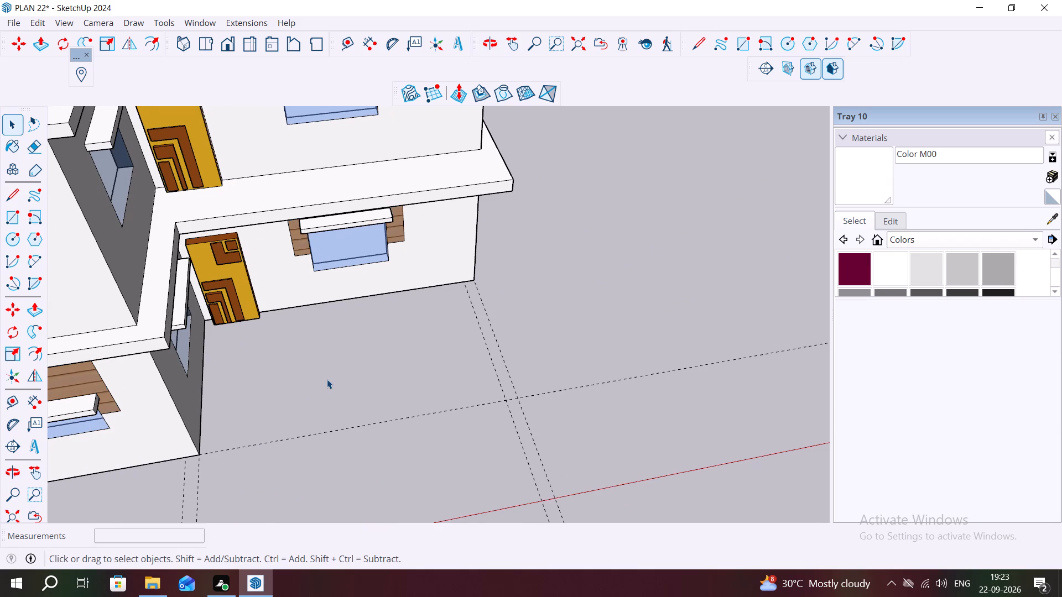
key(r)
click(199, 457)
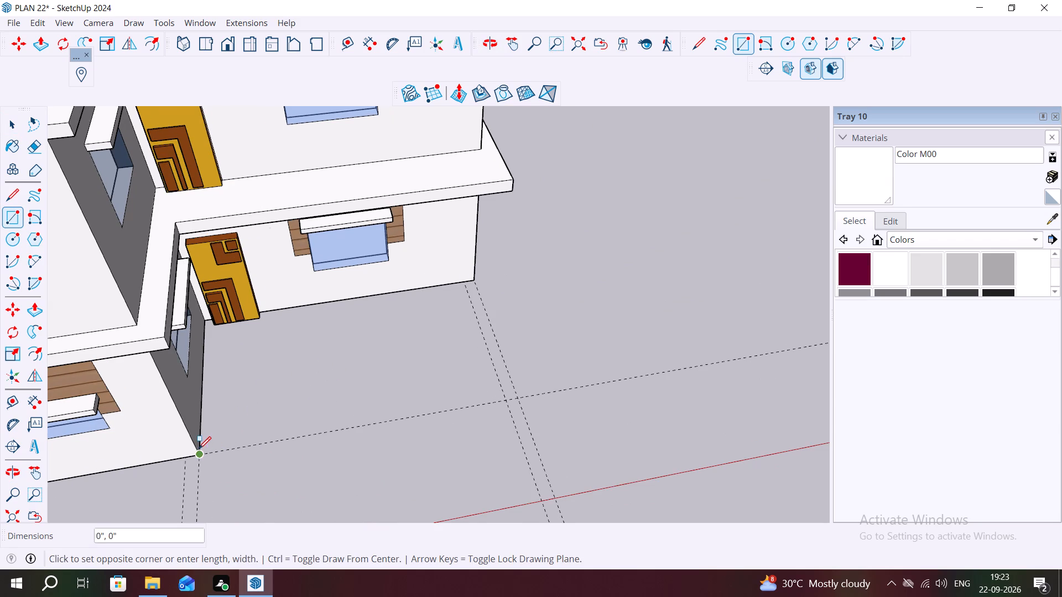
click(200, 444)
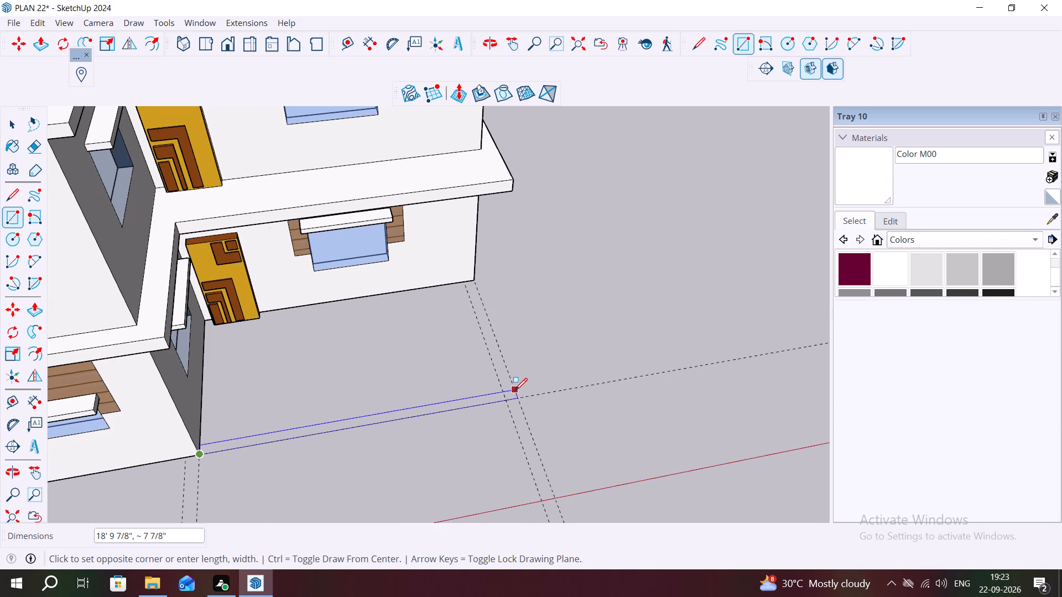
click(515, 390)
Push/Pull the narrow ground strip up about 6' 7" to form a wall in front of the entrance recess.
middle_drag(533, 400, 490, 385)
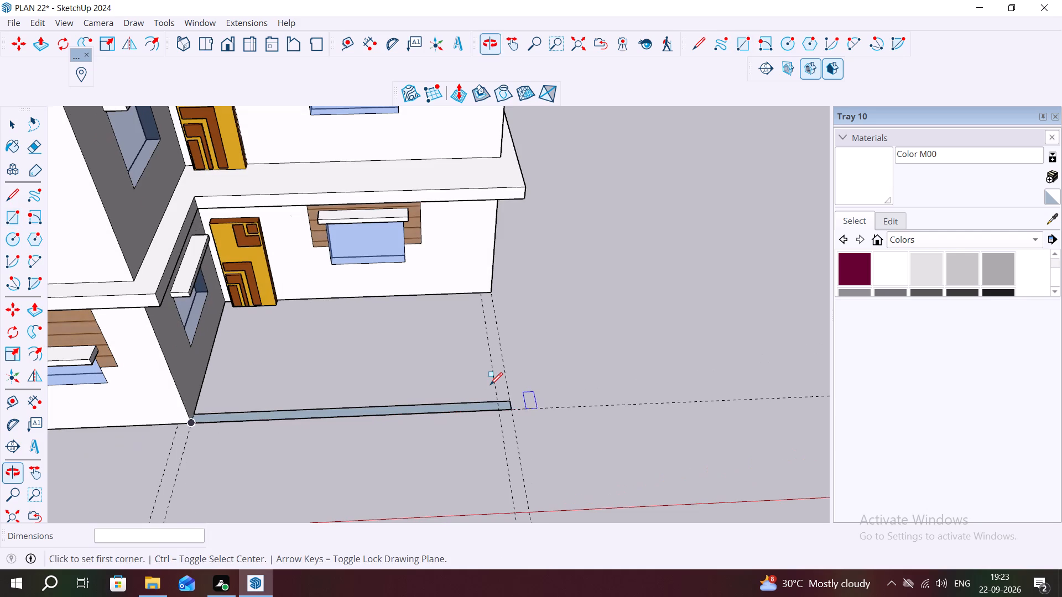
key(p)
click(474, 402)
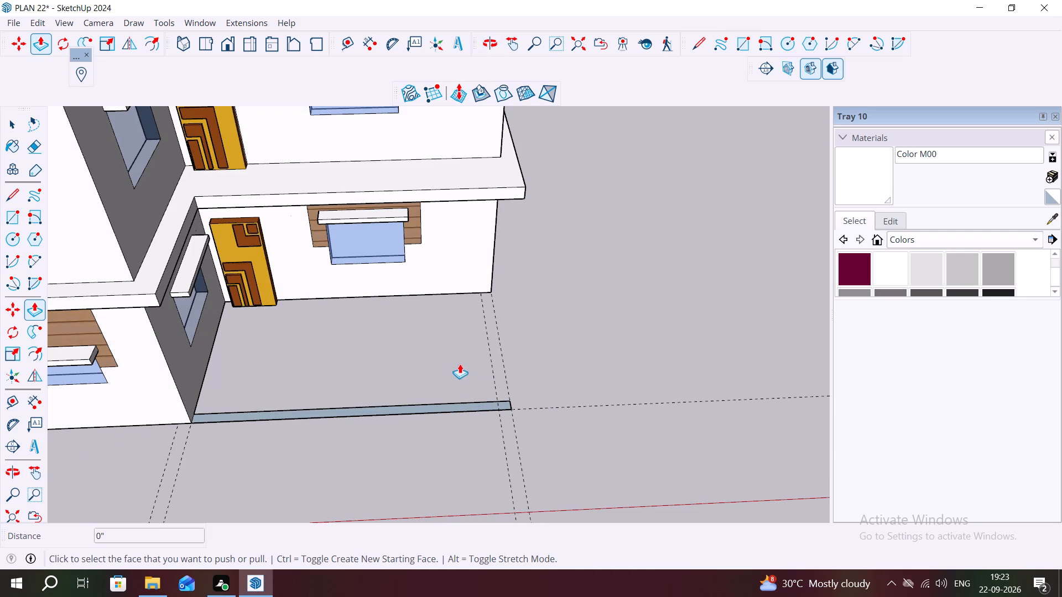
click(485, 403)
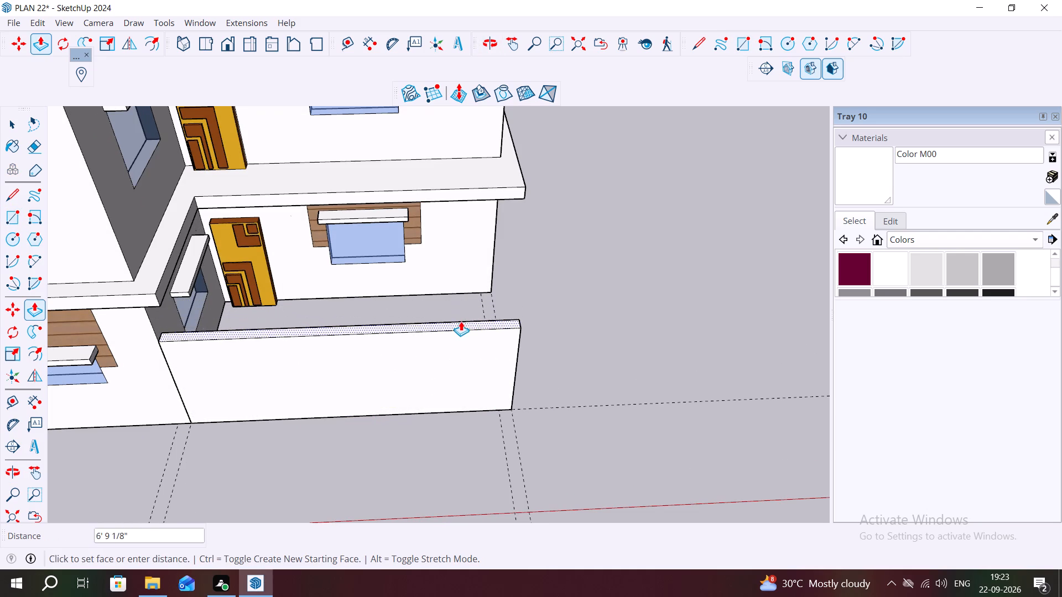
middle_drag(461, 321, 424, 195)
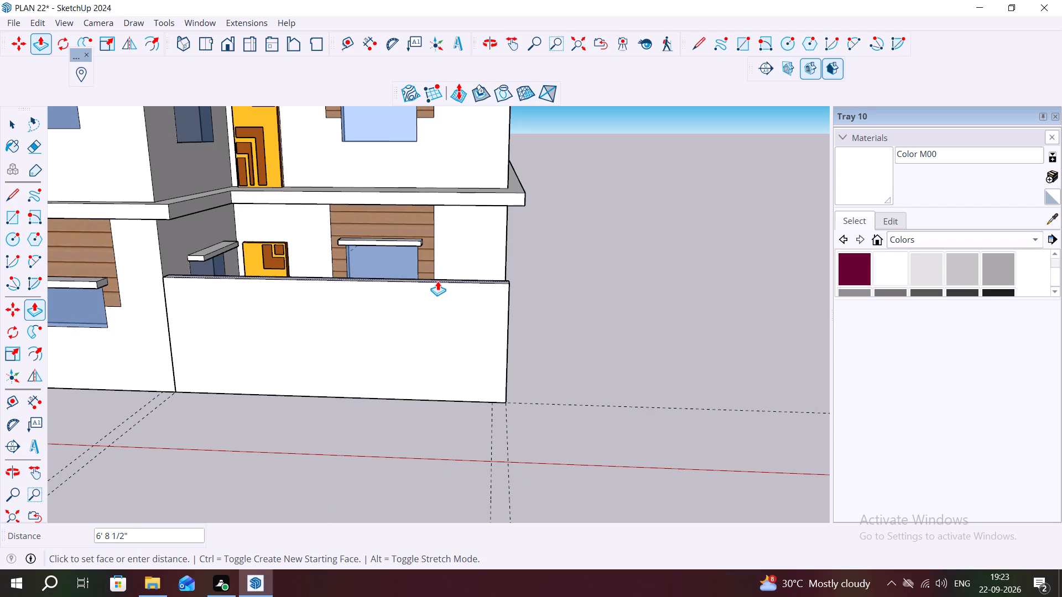
click(438, 283)
Draw a 6' 7" vertical line on the wall's inner face near its free end, marking off a narrow strip.
middle_drag(549, 312, 496, 317)
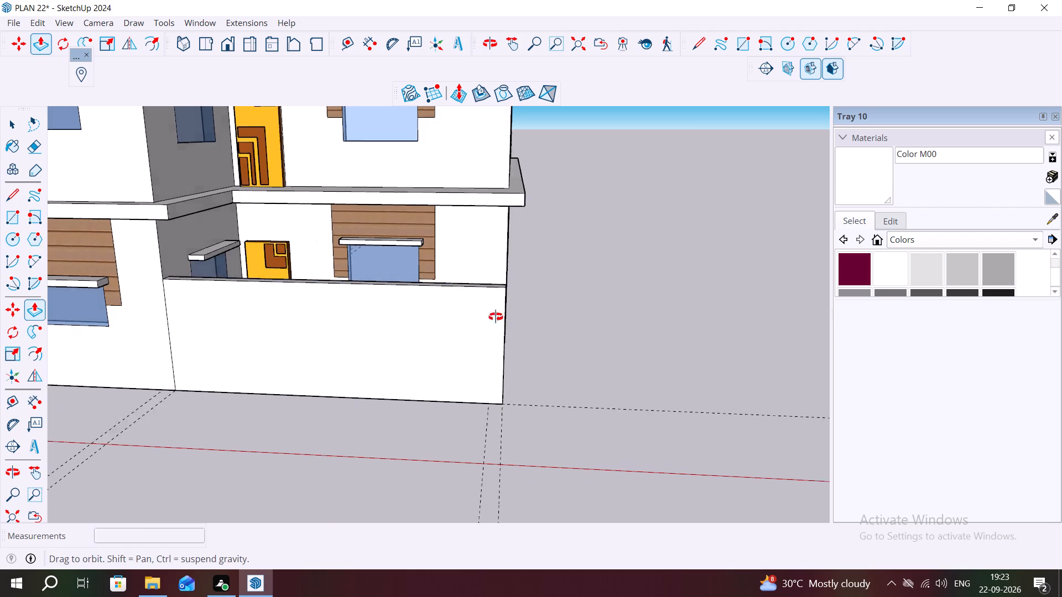
middle_drag(496, 317, 207, 313)
middle_drag(360, 337, 163, 338)
scroll(219, 325, up, 3)
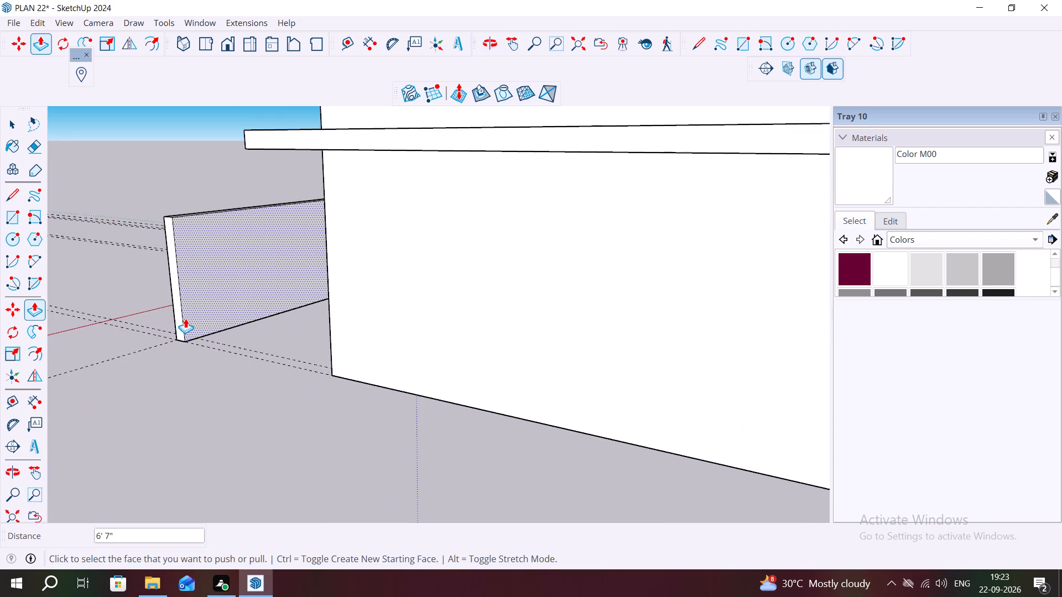
scroll(185, 318, up, 3)
middle_drag(235, 339, 236, 354)
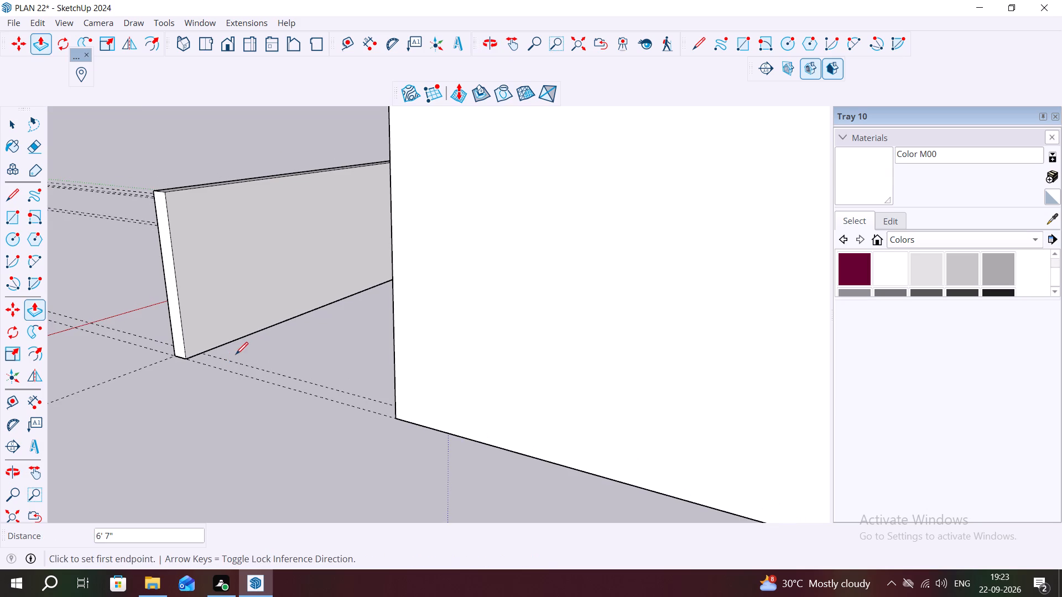
key(l)
click(205, 354)
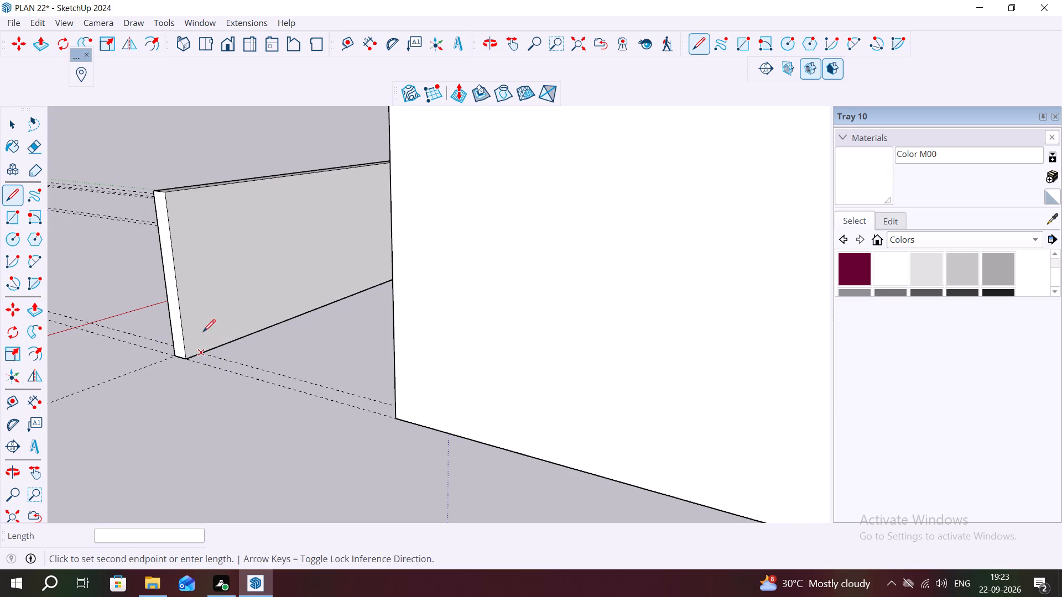
click(179, 193)
Push/Pull the narrow strip about 10' 1 1/8" back to the house's side corner, forming the return wall.
key(p)
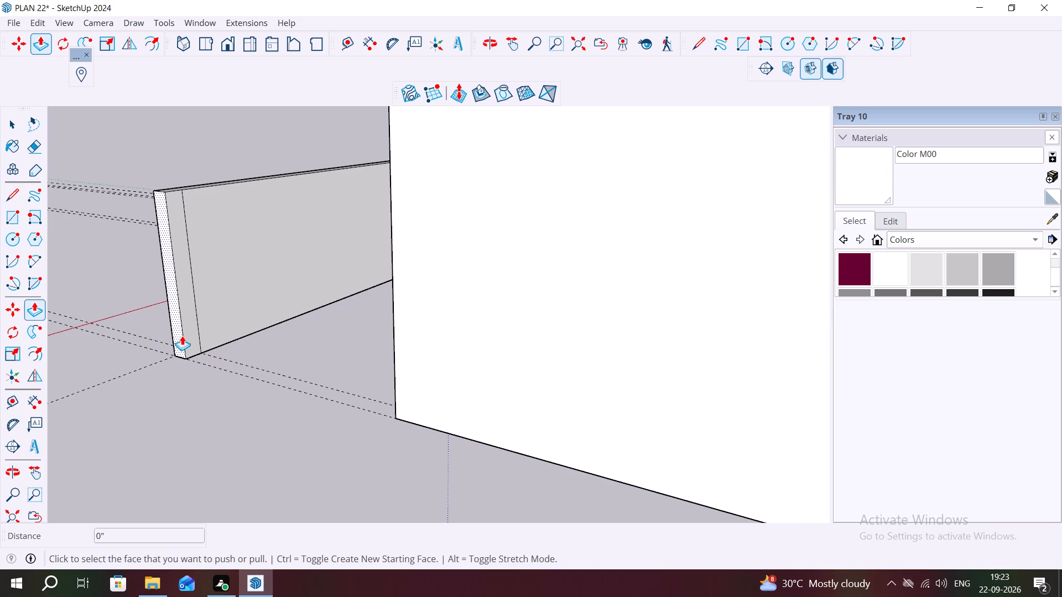
click(189, 335)
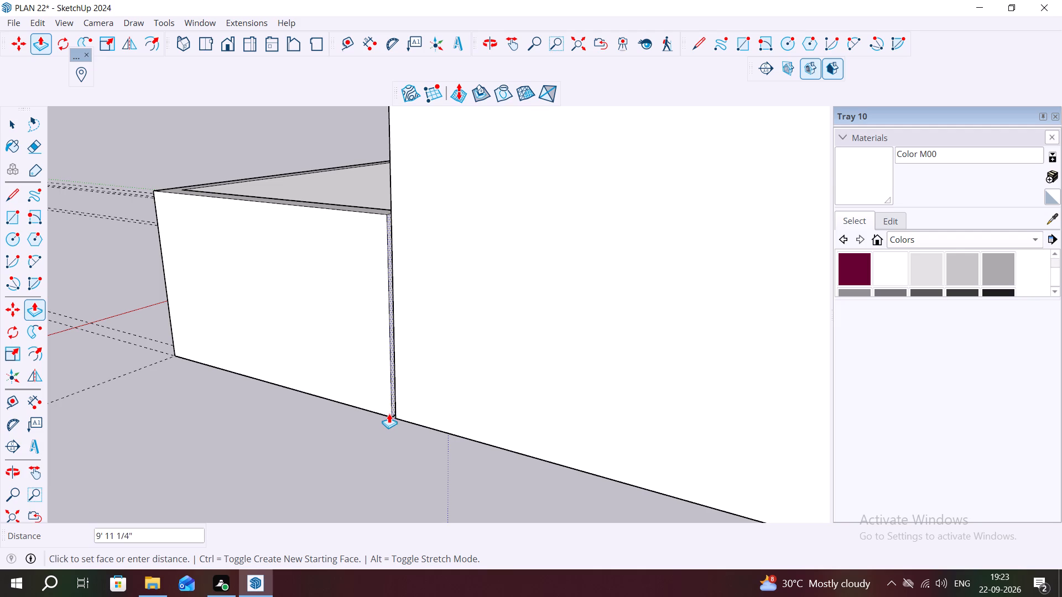
click(393, 415)
Examine the house and its new boundary wall from the front, sides and above, along with the surrounding ground.
scroll(247, 397, down, 8)
middle_drag(188, 377, 348, 408)
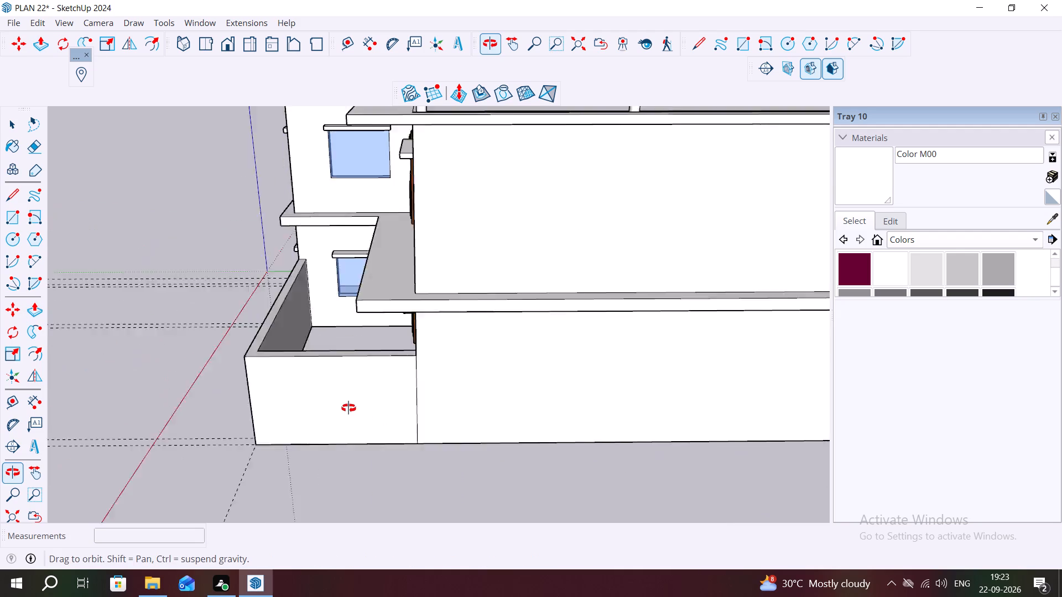
middle_drag(348, 408, 741, 322)
scroll(501, 312, up, 4)
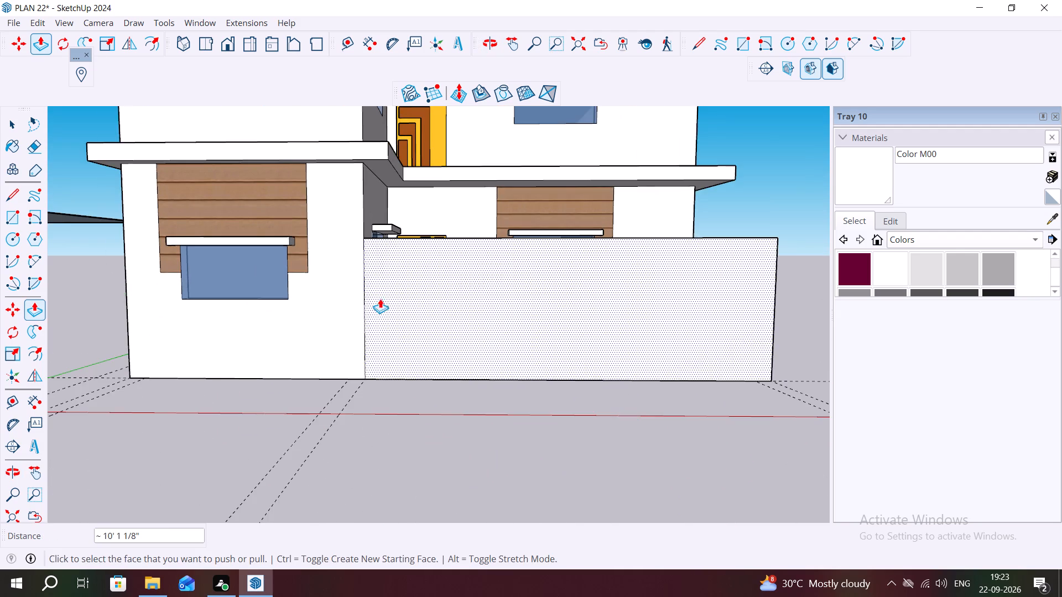
scroll(282, 301, down, 8)
middle_drag(326, 347, 358, 450)
scroll(358, 450, up, 1)
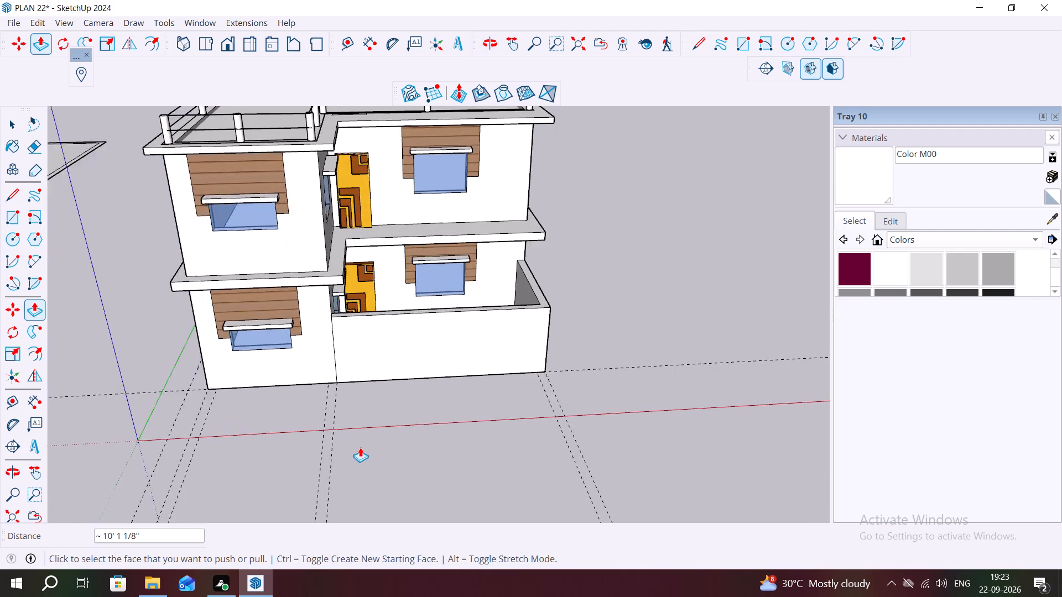
scroll(360, 447, down, 9)
middle_drag(421, 460, 433, 375)
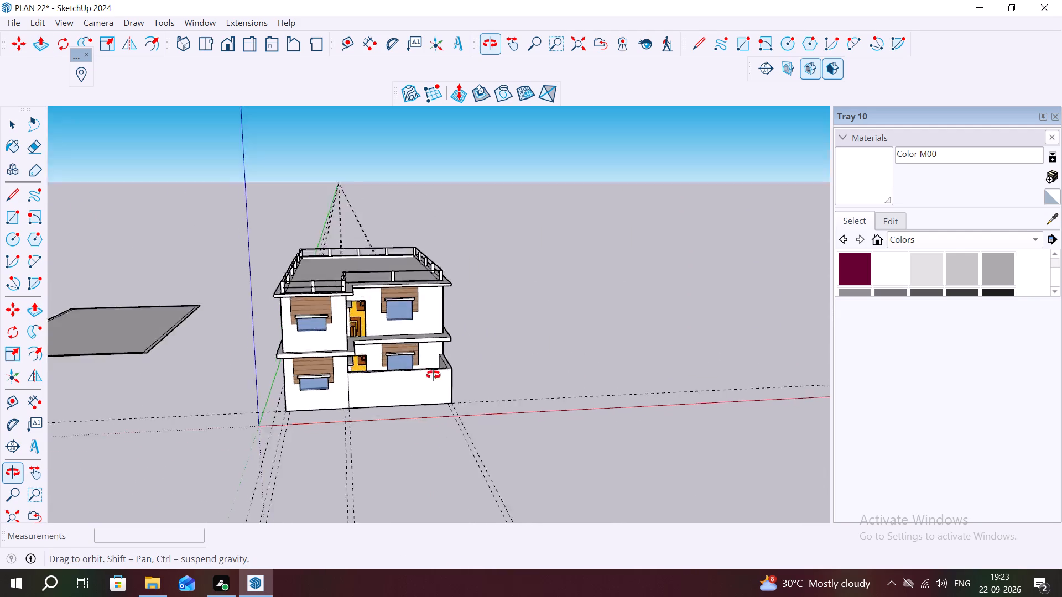
middle_drag(433, 375, 490, 433)
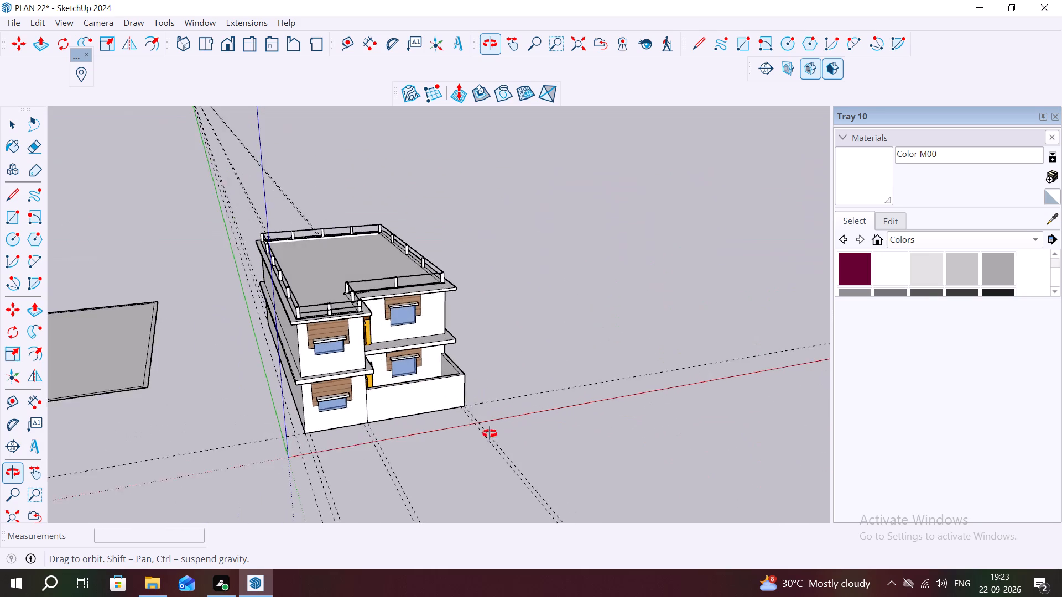
middle_drag(490, 433, 456, 368)
scroll(460, 369, up, 8)
middle_drag(585, 374, 590, 447)
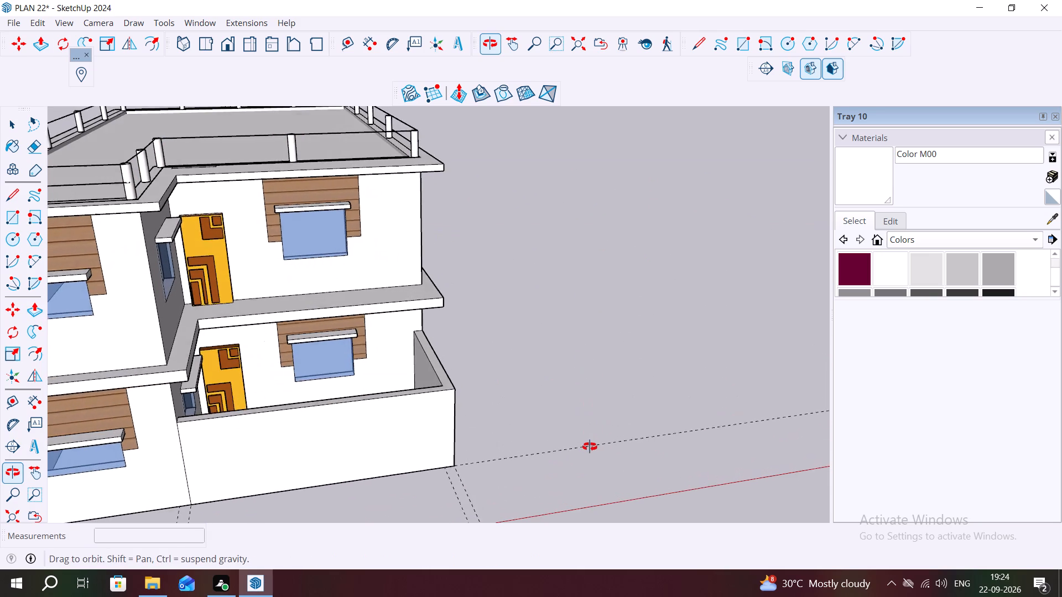
middle_drag(590, 447, 582, 412)
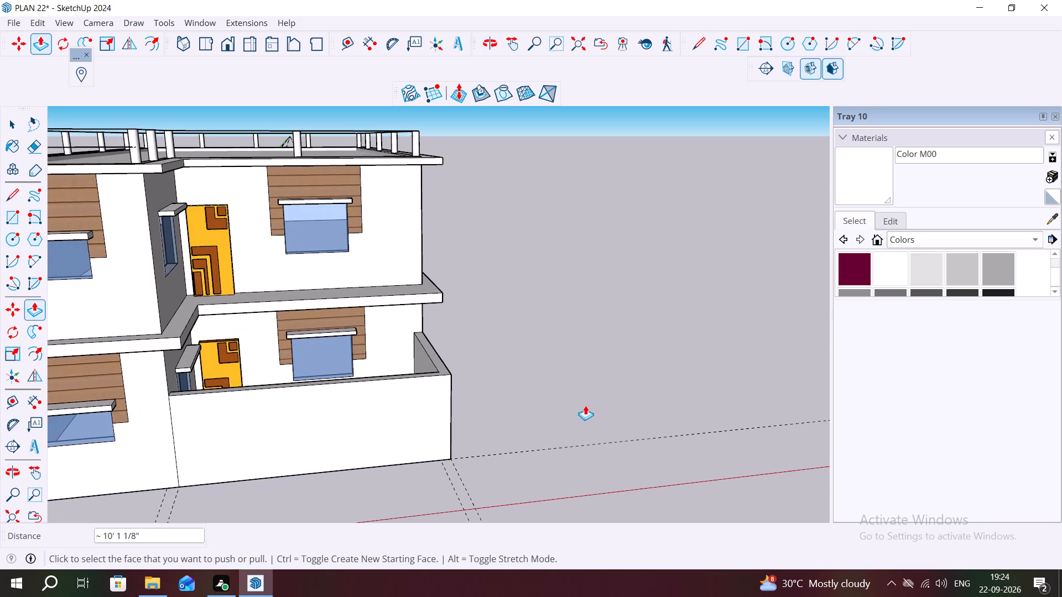
scroll(583, 402, down, 8)
scroll(583, 402, up, 5)
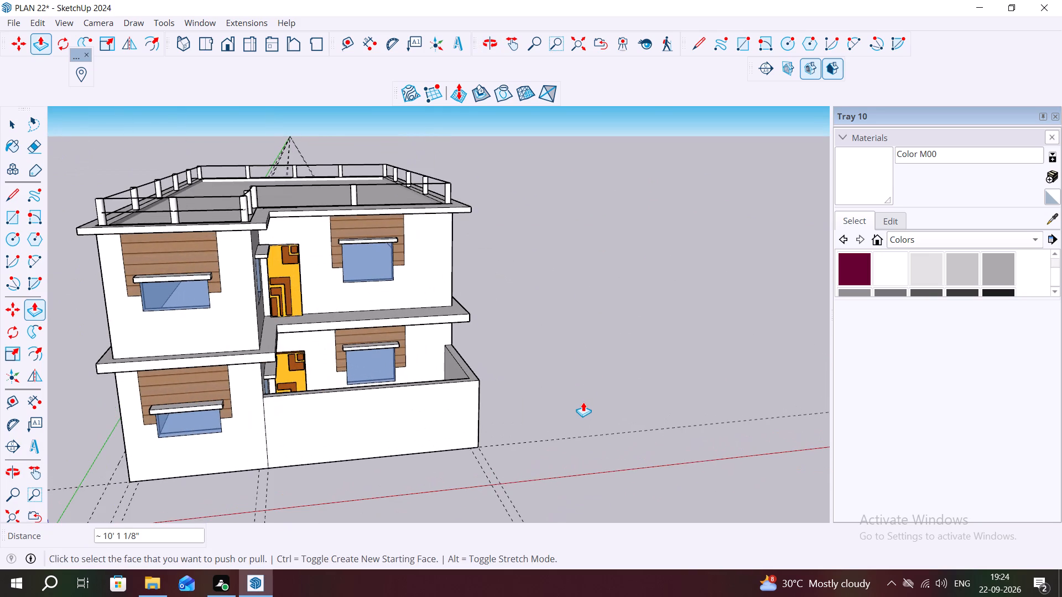
scroll(583, 402, down, 3)
middle_drag(561, 402, 533, 383)
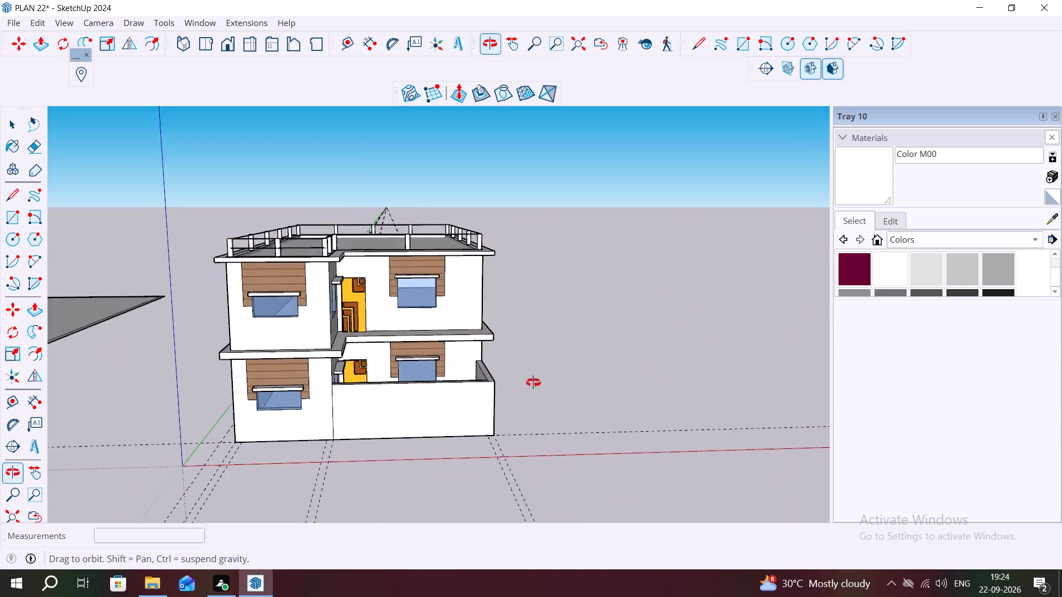
middle_drag(533, 383, 669, 541)
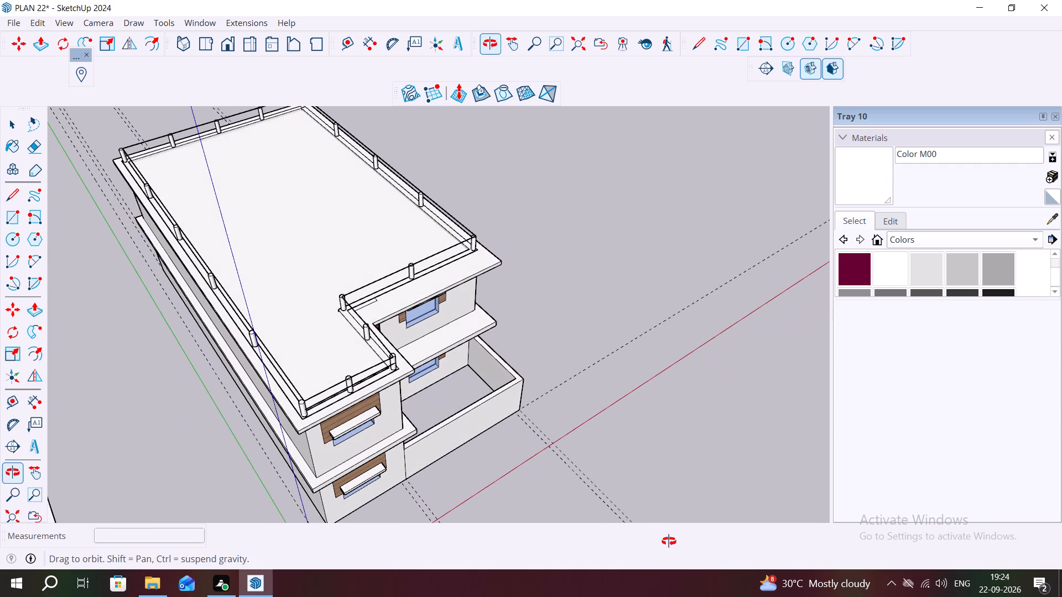
middle_drag(669, 541, 156, 414)
scroll(296, 378, down, 8)
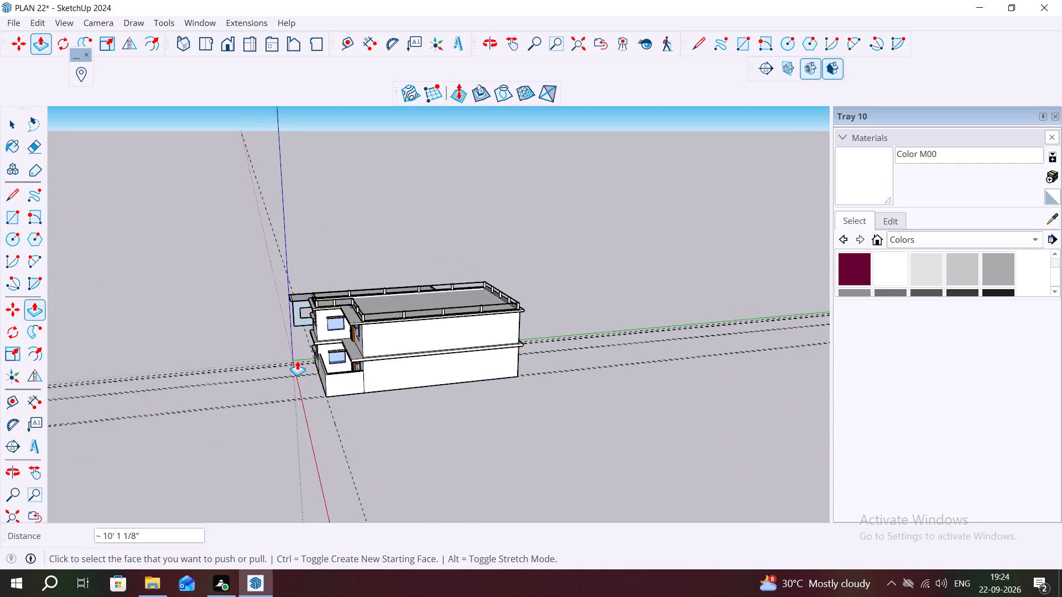
scroll(297, 360, down, 5)
middle_drag(298, 412, 567, 450)
scroll(551, 445, down, 1)
scroll(377, 401, up, 14)
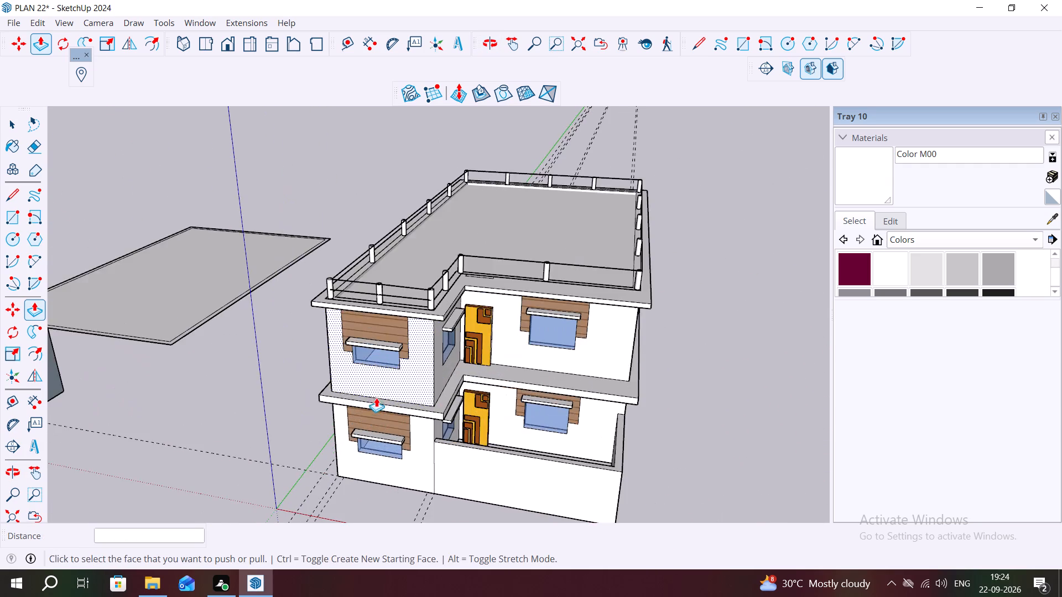
scroll(376, 390, down, 10)
middle_drag(532, 421, 603, 339)
key(space)
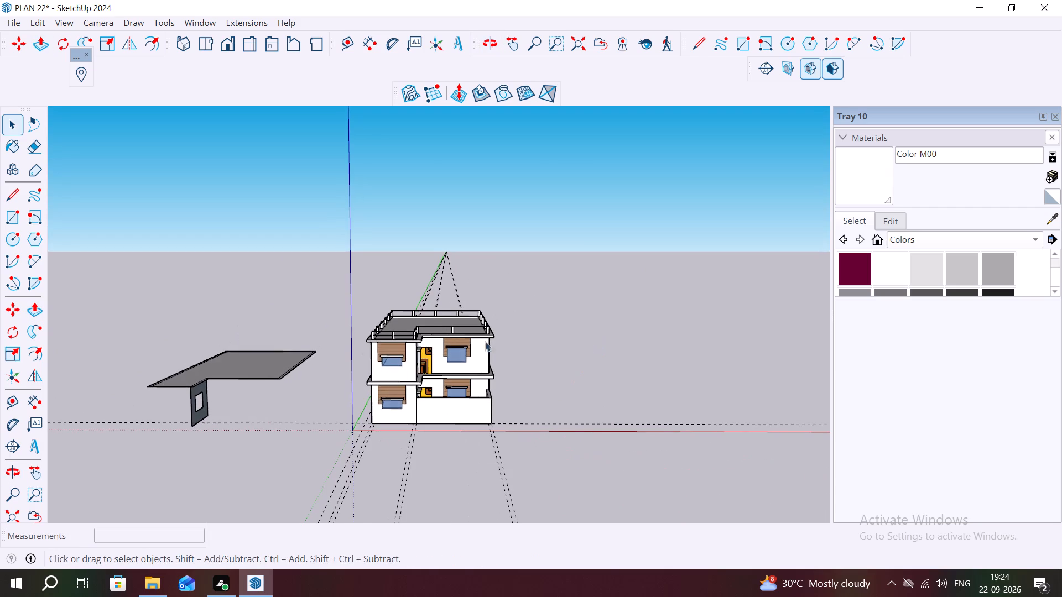
scroll(482, 342, up, 8)
scroll(382, 304, down, 8)
middle_drag(455, 331, 472, 427)
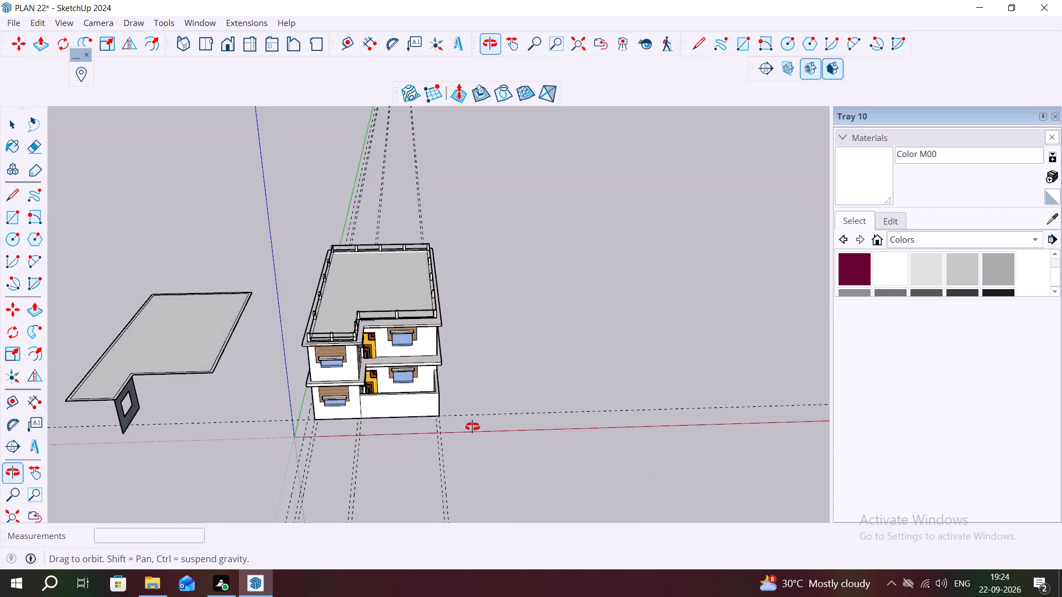
middle_drag(472, 427, 461, 277)
scroll(461, 277, down, 1)
scroll(448, 308, up, 8)
middle_drag(448, 308, 449, 376)
scroll(425, 365, down, 7)
middle_drag(466, 383, 470, 410)
scroll(470, 410, down, 1)
scroll(541, 413, up, 4)
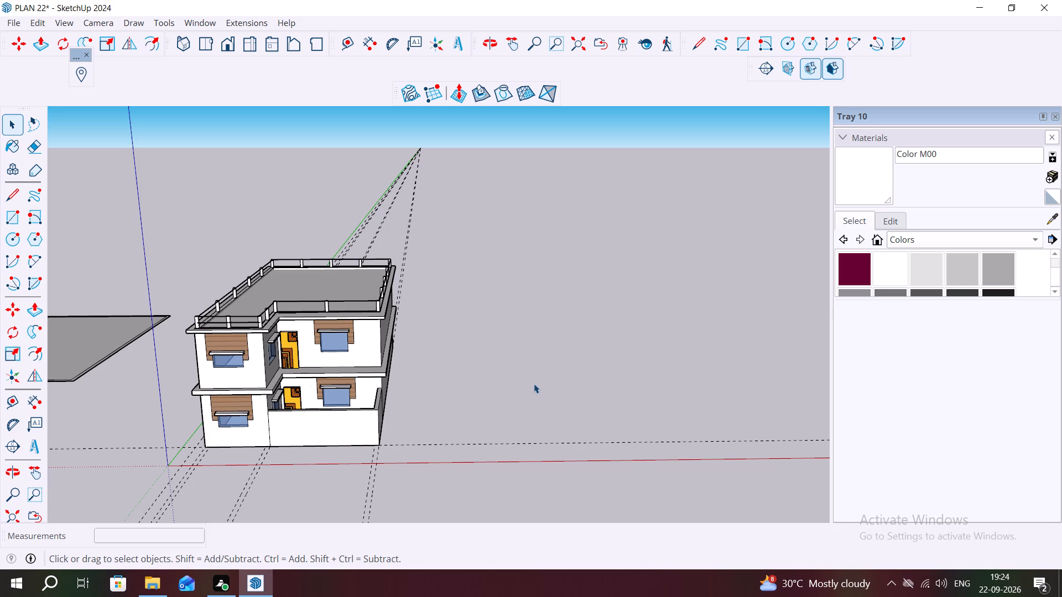
Draw a large rectangle on the open ground beside the house, starting near the front guide line on the boundary wall's side.
scroll(476, 397, down, 8)
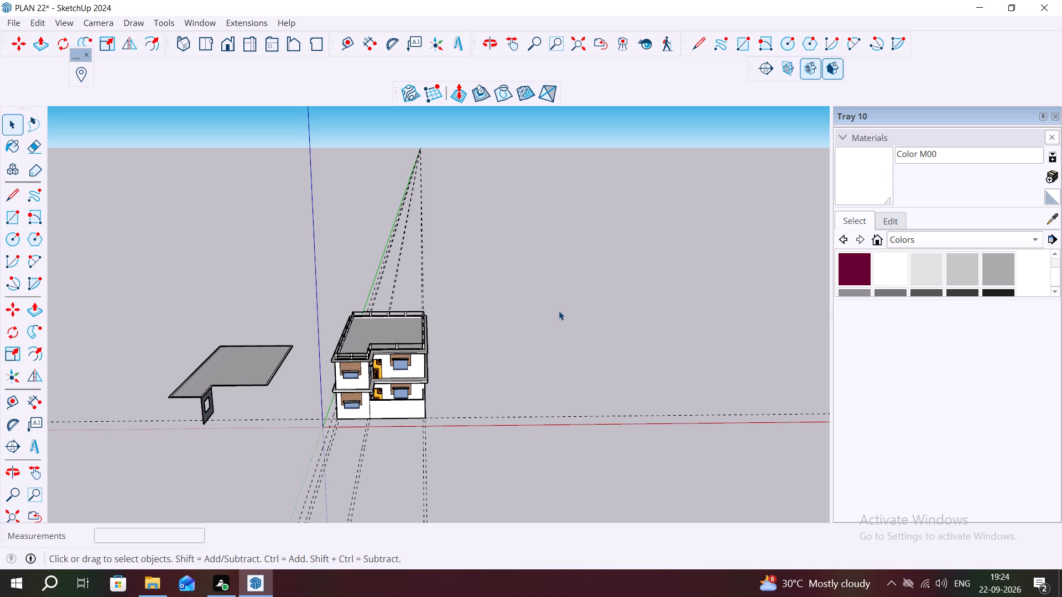
key(r)
click(537, 417)
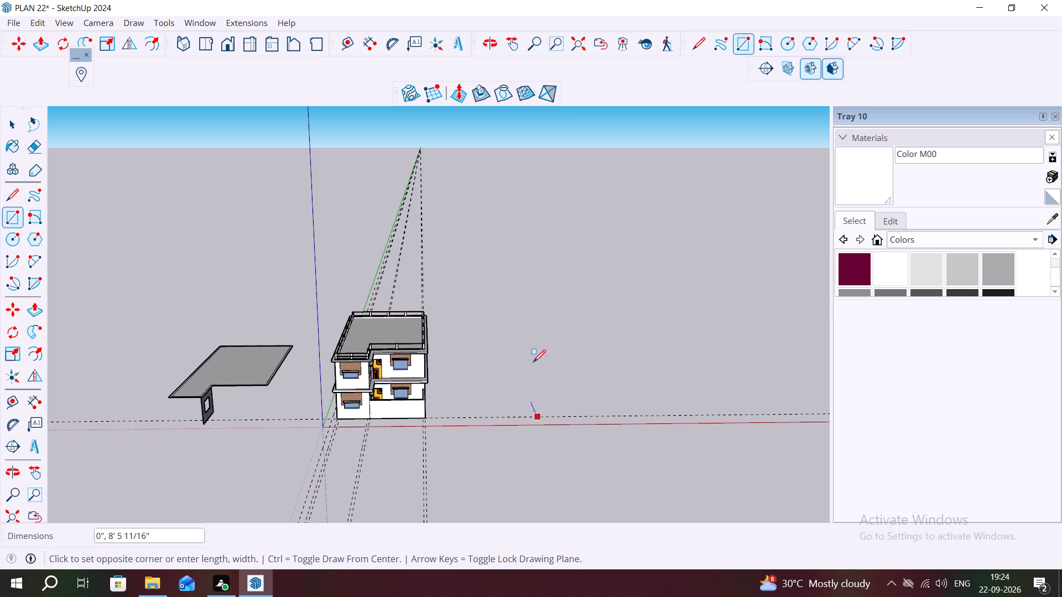
click(704, 365)
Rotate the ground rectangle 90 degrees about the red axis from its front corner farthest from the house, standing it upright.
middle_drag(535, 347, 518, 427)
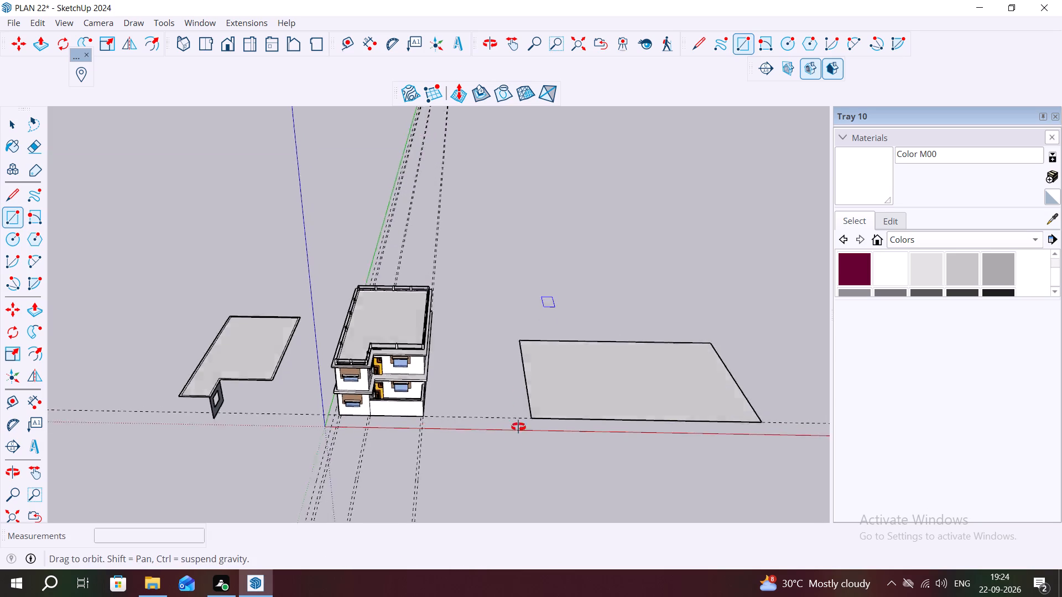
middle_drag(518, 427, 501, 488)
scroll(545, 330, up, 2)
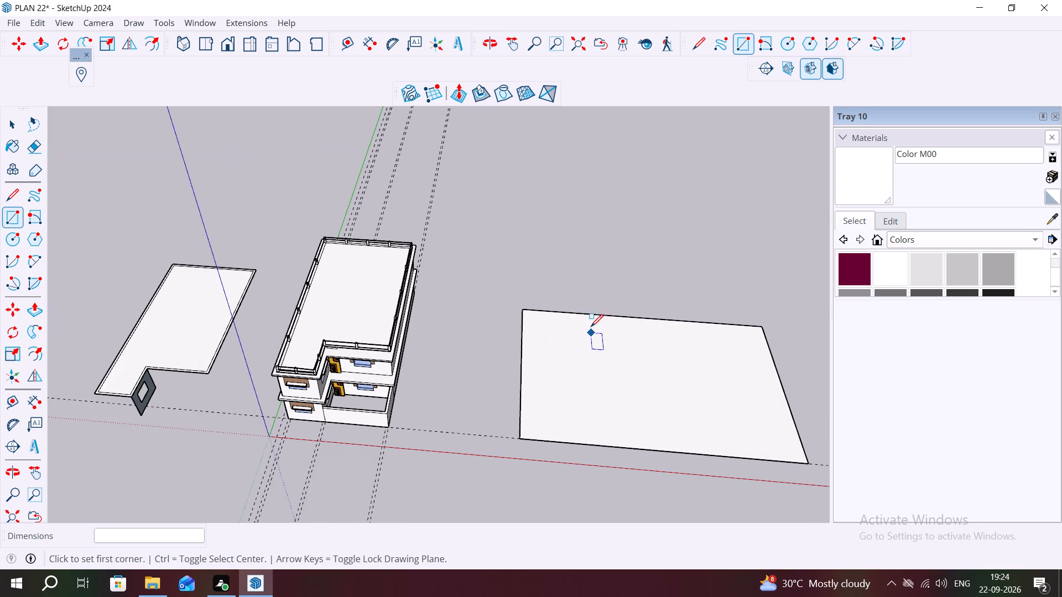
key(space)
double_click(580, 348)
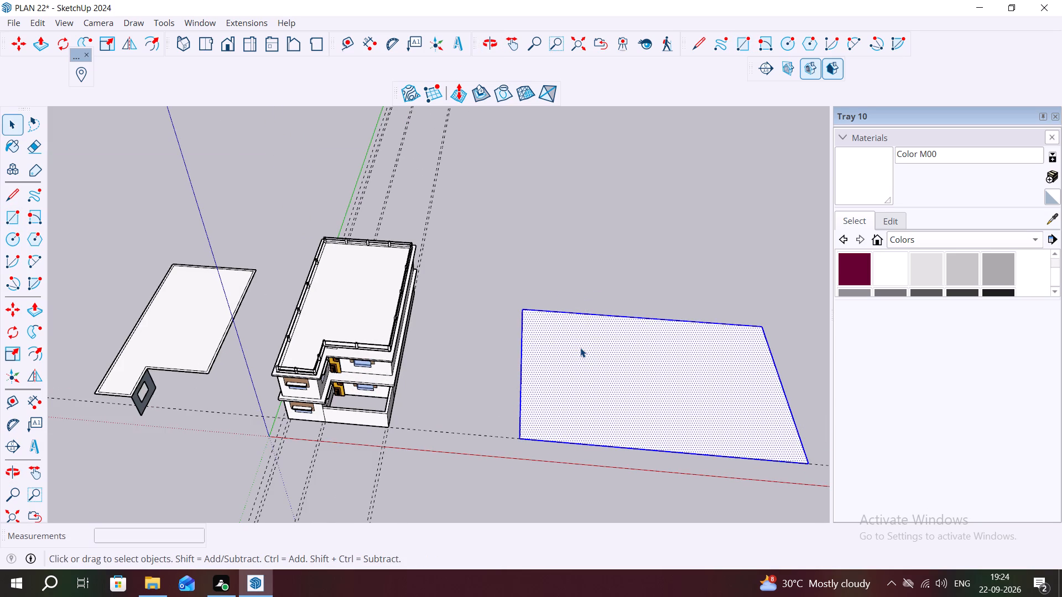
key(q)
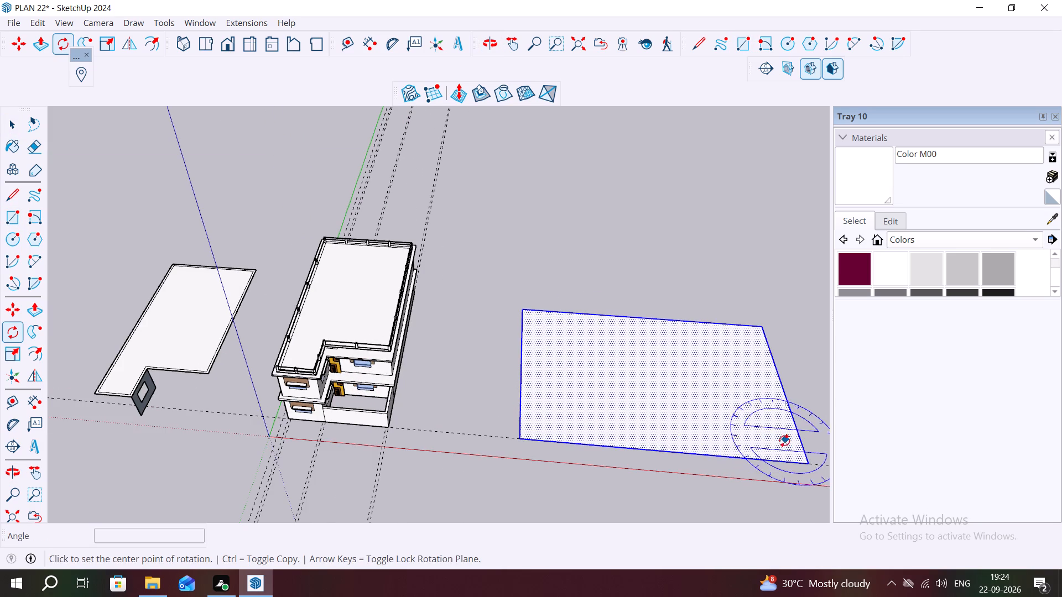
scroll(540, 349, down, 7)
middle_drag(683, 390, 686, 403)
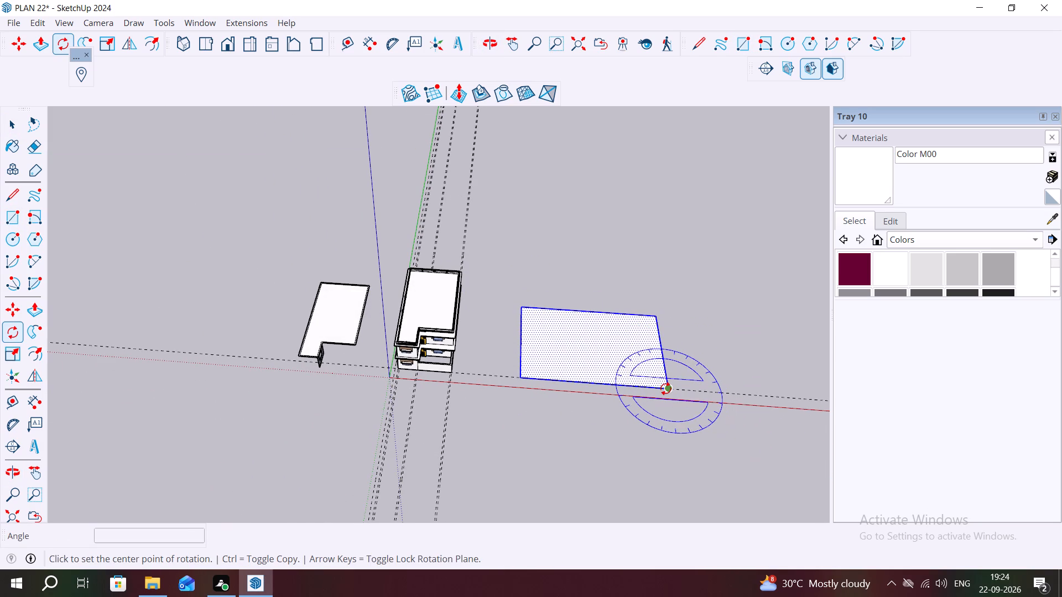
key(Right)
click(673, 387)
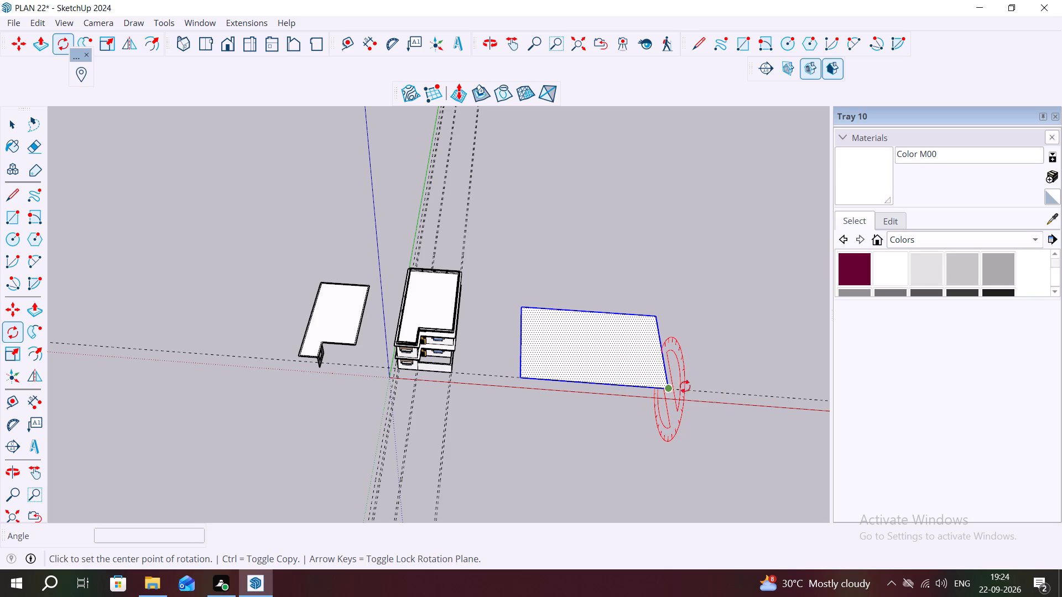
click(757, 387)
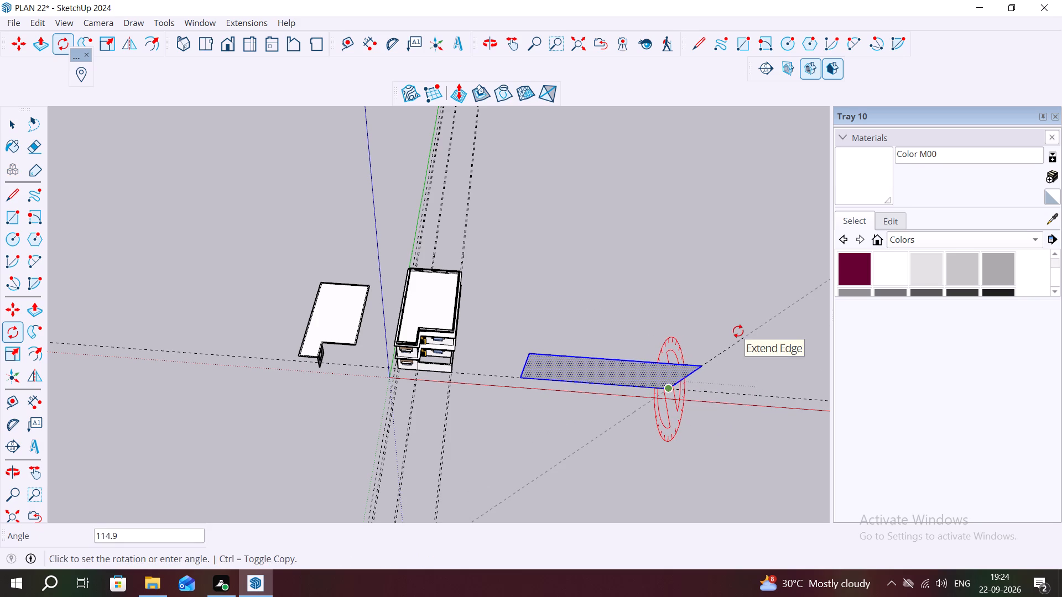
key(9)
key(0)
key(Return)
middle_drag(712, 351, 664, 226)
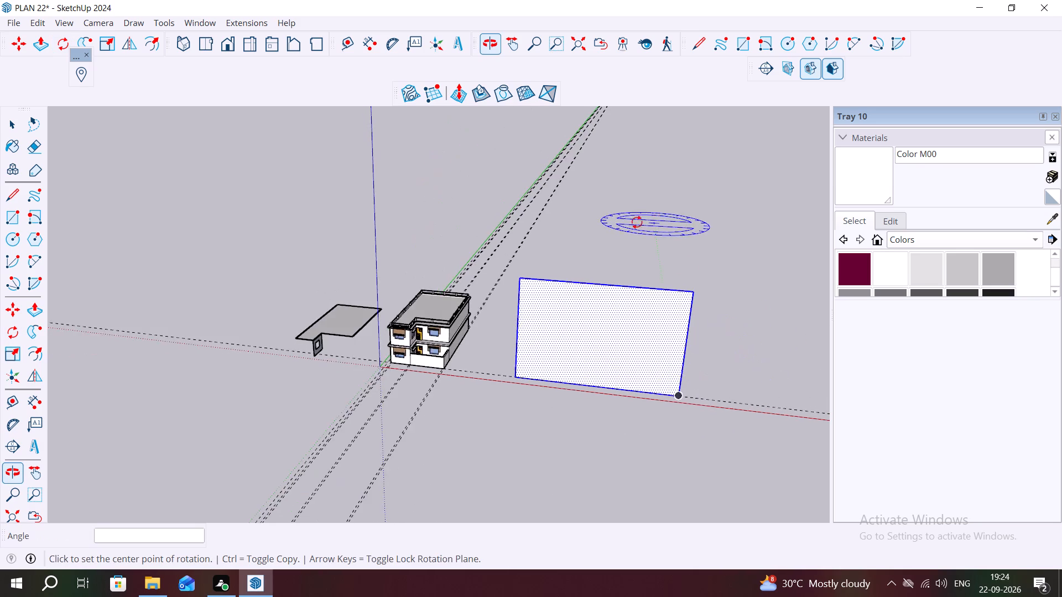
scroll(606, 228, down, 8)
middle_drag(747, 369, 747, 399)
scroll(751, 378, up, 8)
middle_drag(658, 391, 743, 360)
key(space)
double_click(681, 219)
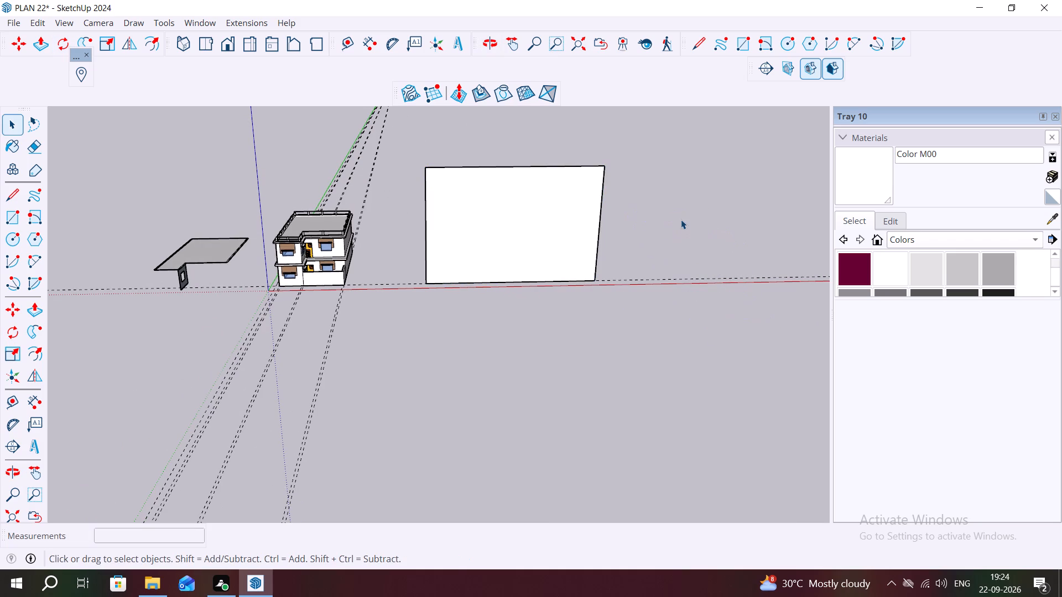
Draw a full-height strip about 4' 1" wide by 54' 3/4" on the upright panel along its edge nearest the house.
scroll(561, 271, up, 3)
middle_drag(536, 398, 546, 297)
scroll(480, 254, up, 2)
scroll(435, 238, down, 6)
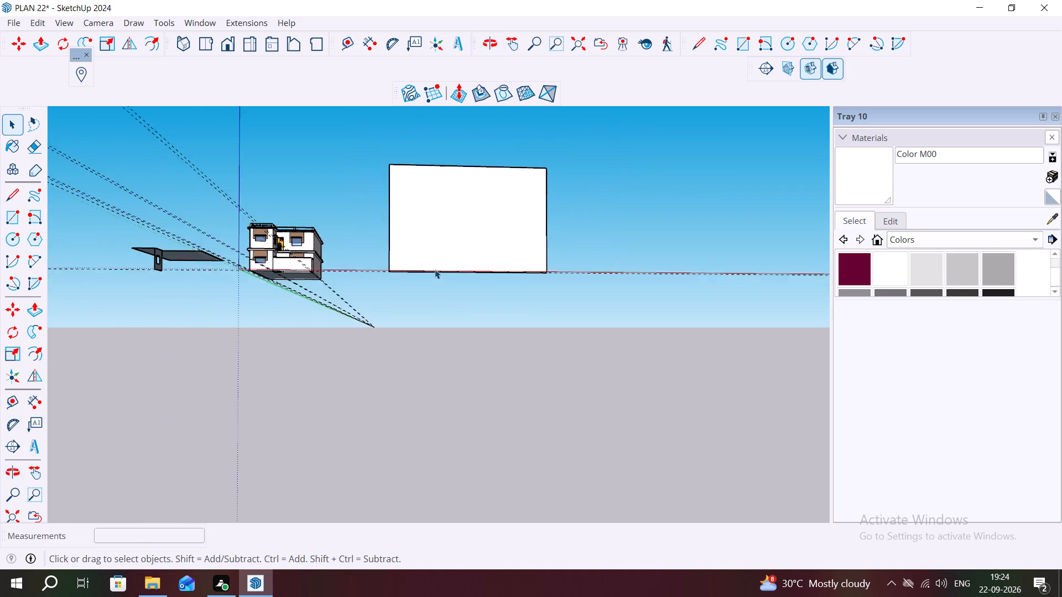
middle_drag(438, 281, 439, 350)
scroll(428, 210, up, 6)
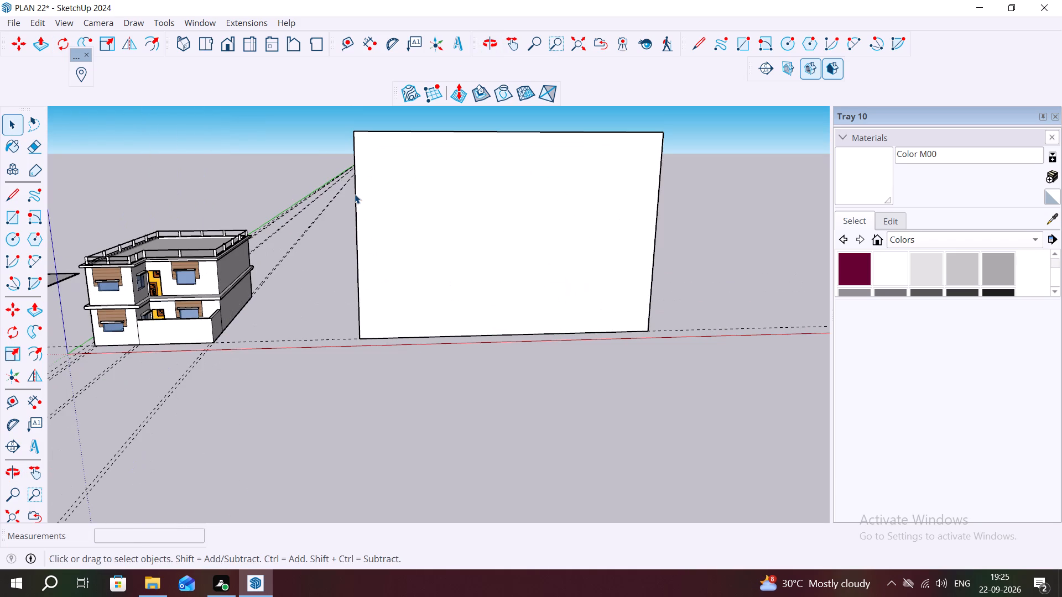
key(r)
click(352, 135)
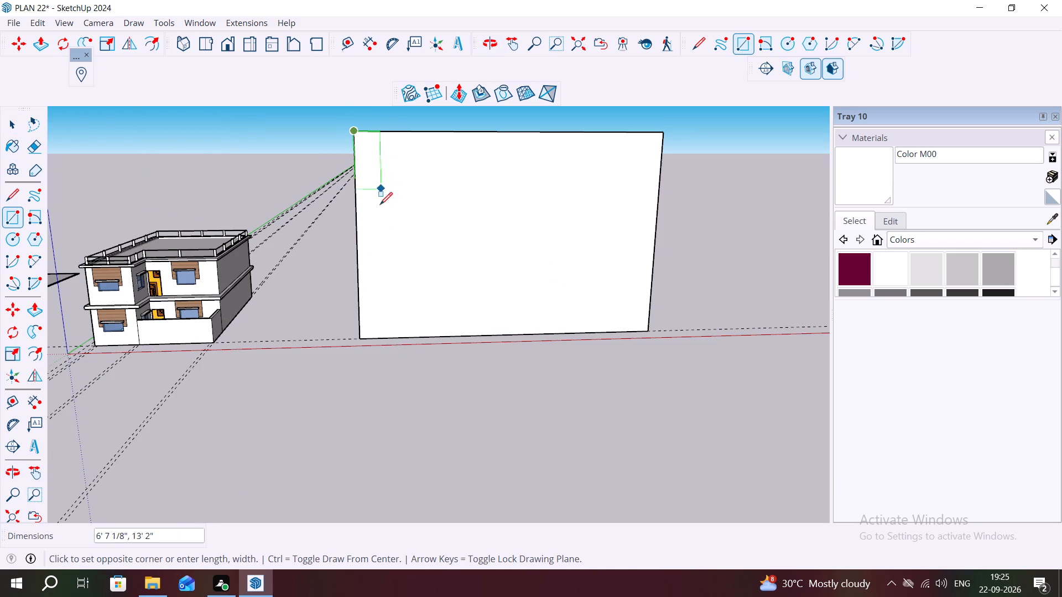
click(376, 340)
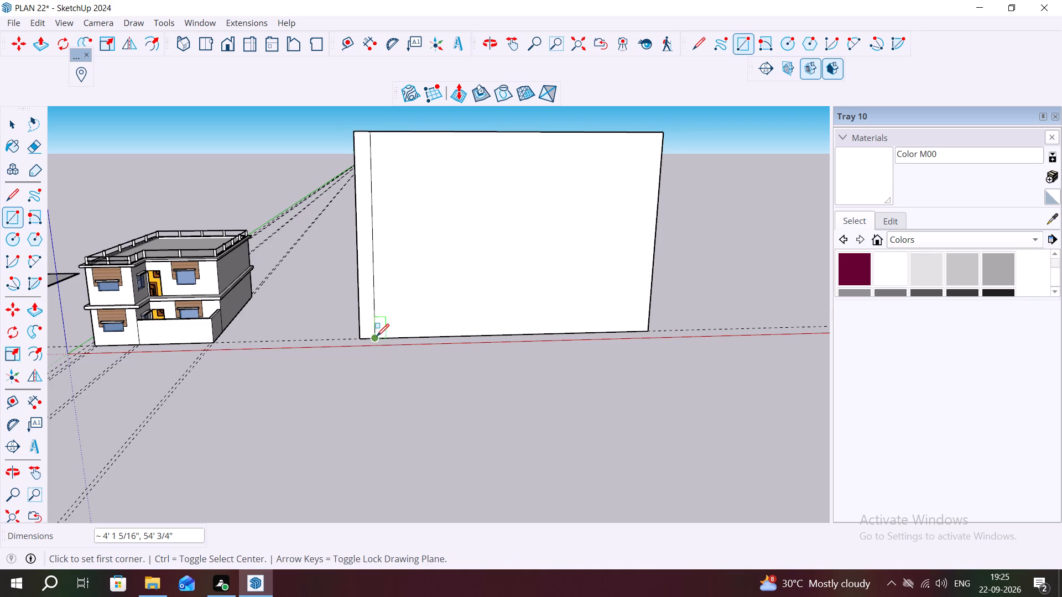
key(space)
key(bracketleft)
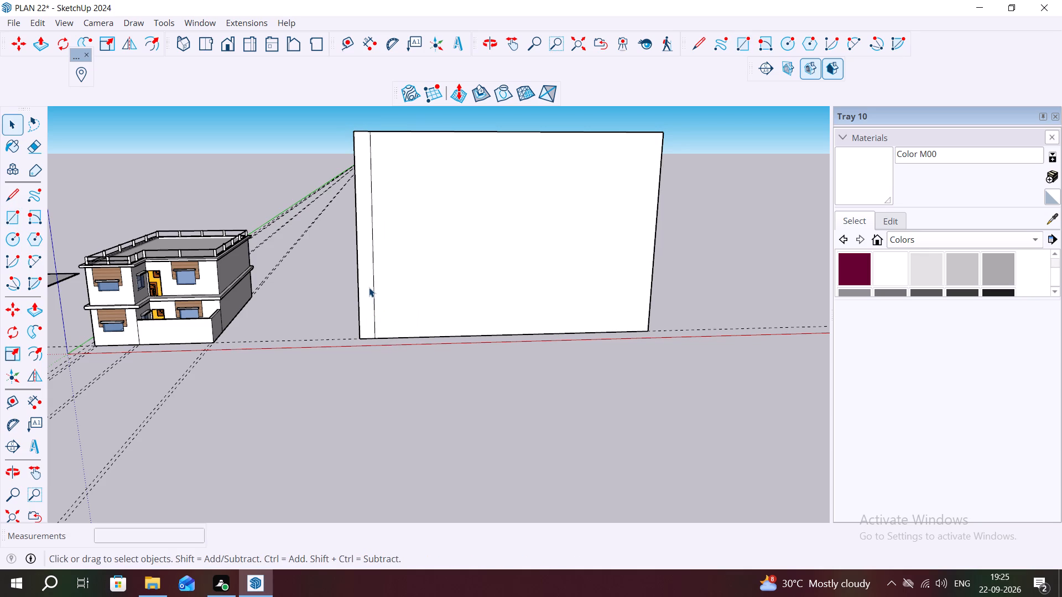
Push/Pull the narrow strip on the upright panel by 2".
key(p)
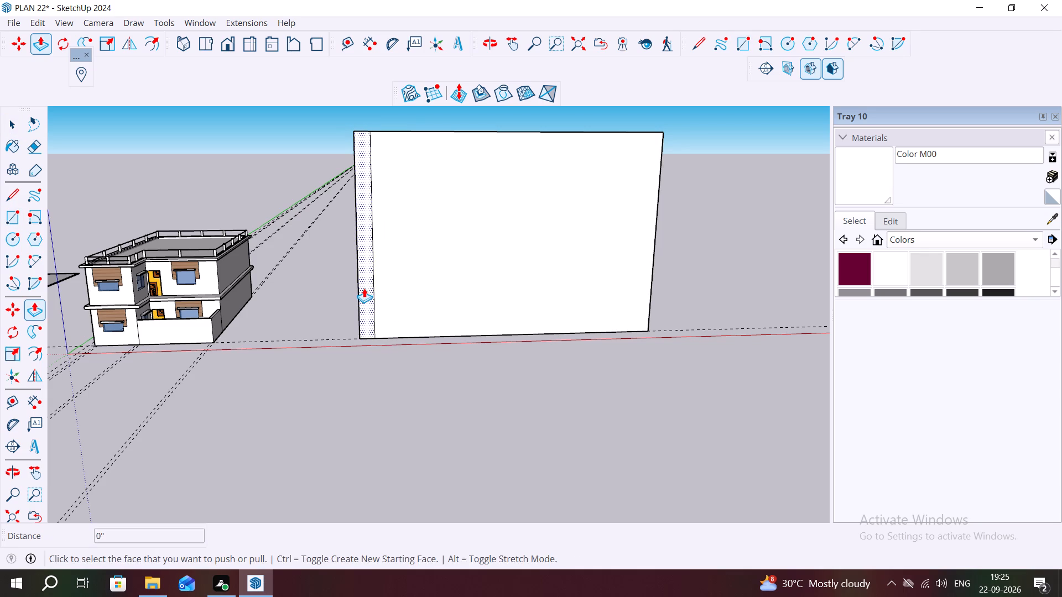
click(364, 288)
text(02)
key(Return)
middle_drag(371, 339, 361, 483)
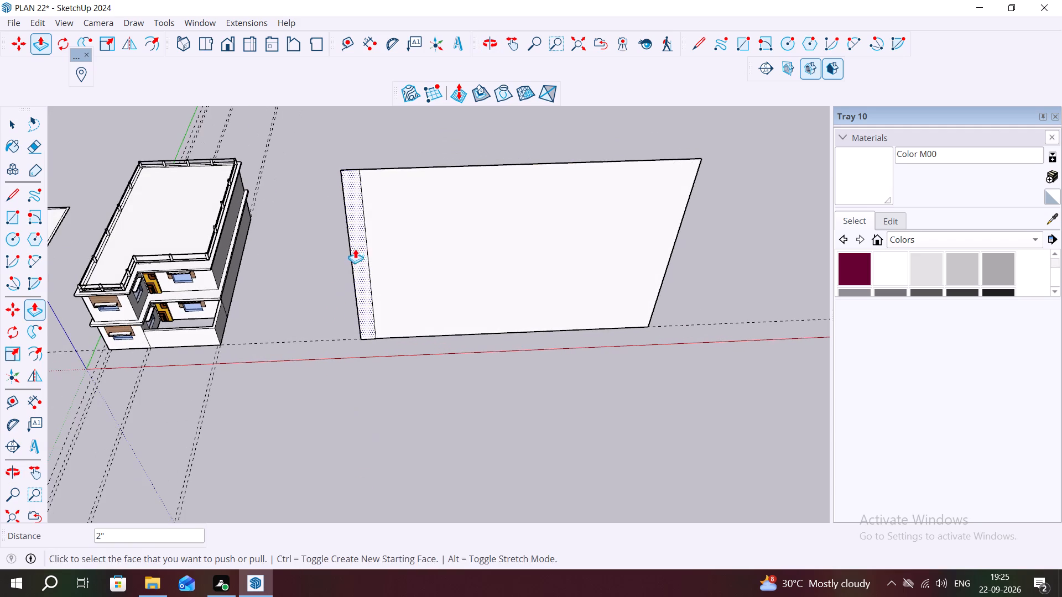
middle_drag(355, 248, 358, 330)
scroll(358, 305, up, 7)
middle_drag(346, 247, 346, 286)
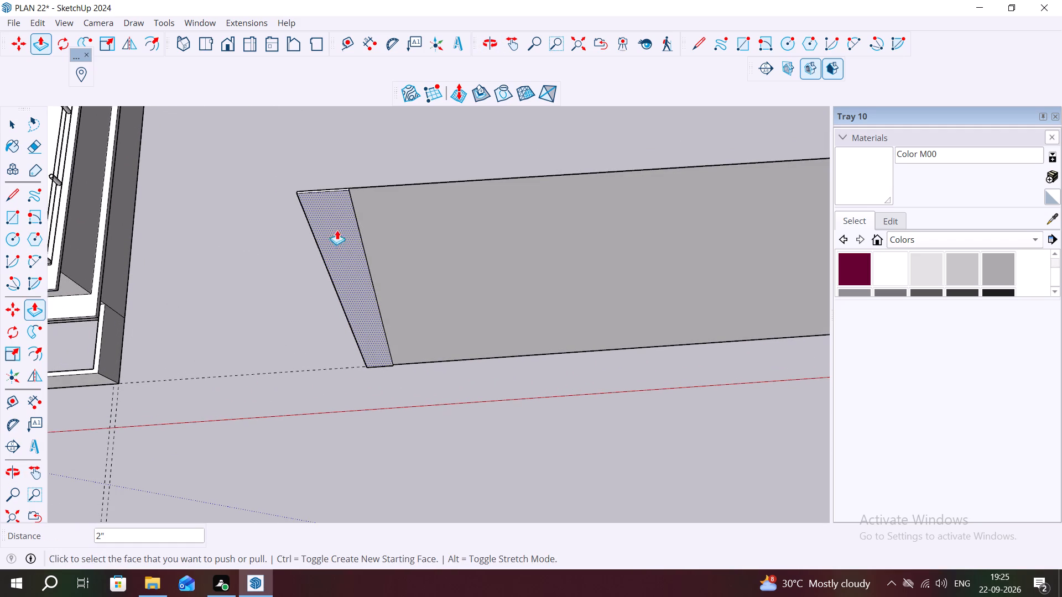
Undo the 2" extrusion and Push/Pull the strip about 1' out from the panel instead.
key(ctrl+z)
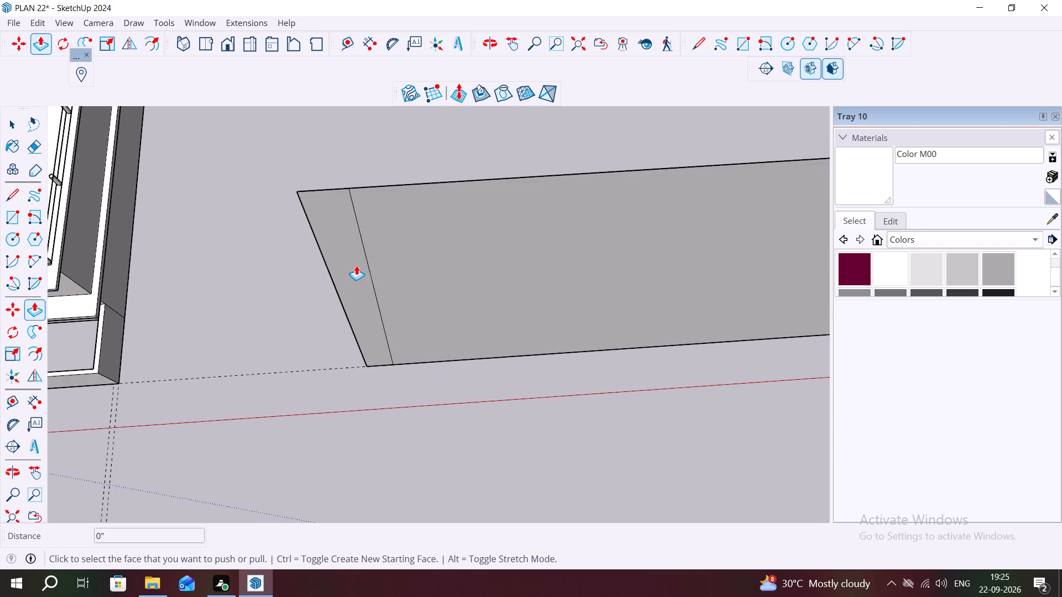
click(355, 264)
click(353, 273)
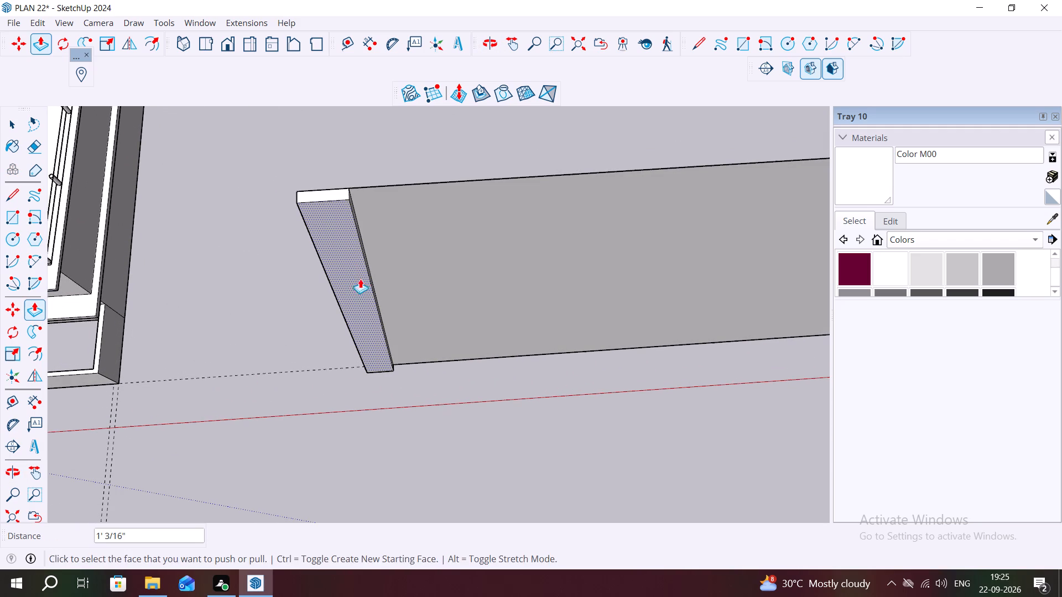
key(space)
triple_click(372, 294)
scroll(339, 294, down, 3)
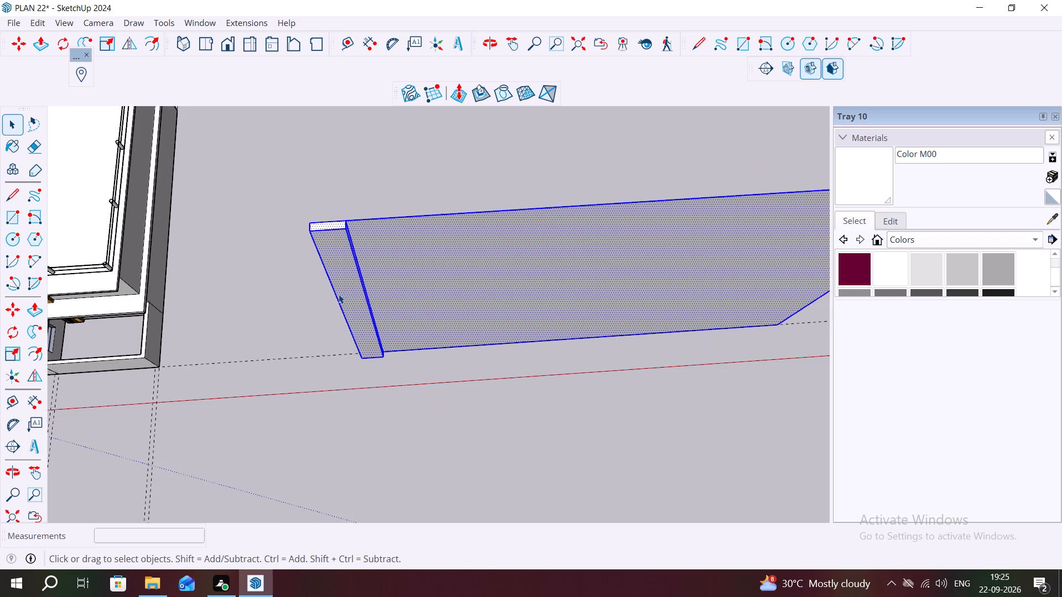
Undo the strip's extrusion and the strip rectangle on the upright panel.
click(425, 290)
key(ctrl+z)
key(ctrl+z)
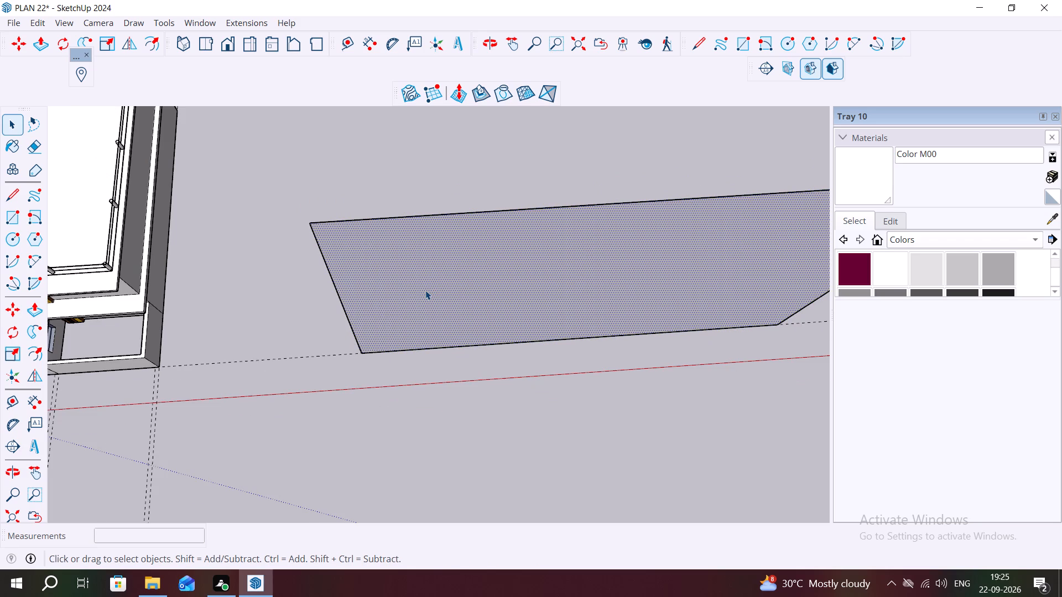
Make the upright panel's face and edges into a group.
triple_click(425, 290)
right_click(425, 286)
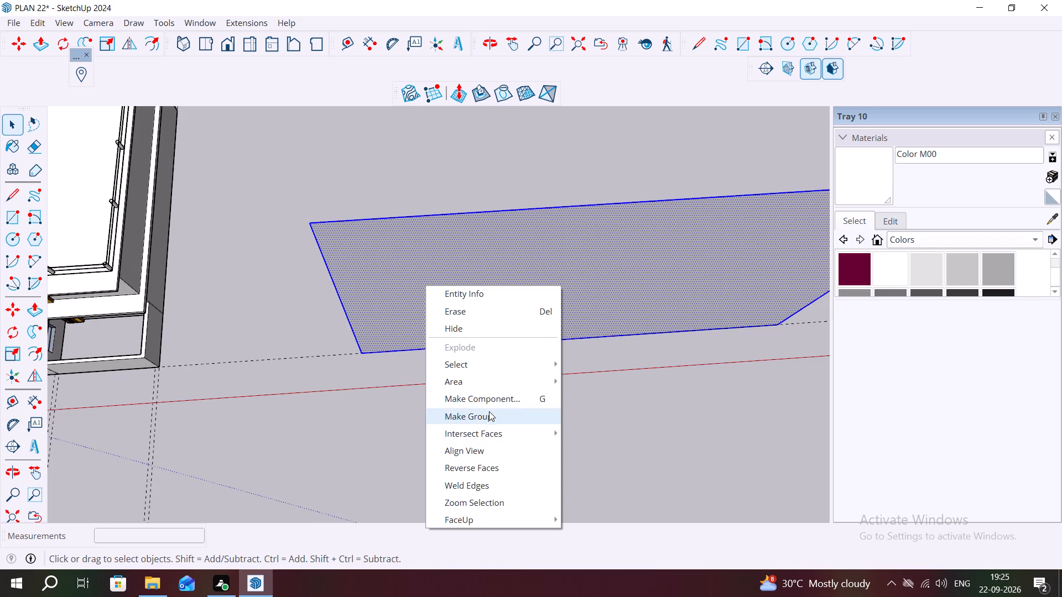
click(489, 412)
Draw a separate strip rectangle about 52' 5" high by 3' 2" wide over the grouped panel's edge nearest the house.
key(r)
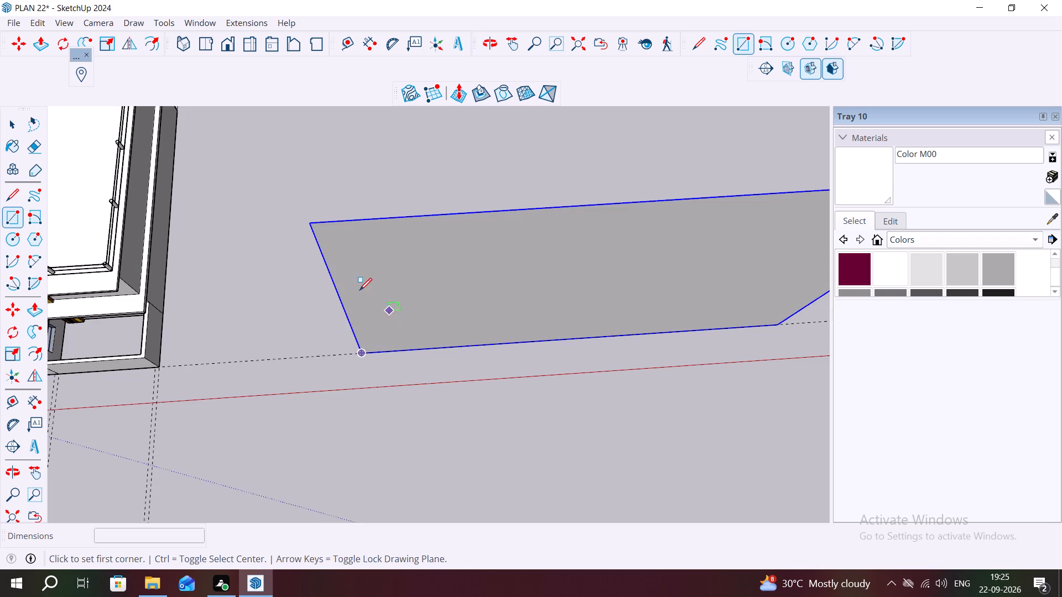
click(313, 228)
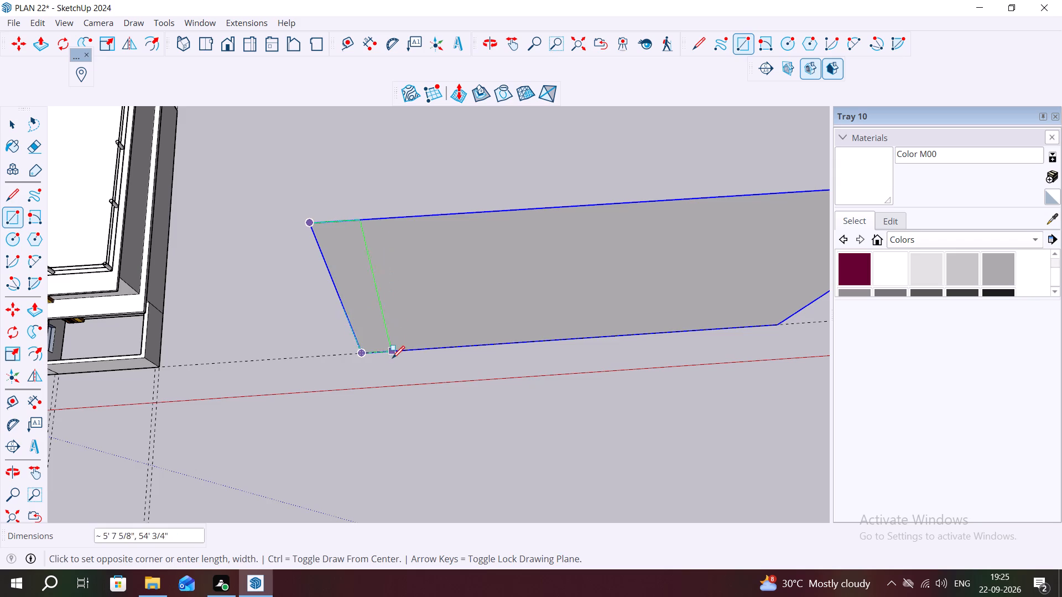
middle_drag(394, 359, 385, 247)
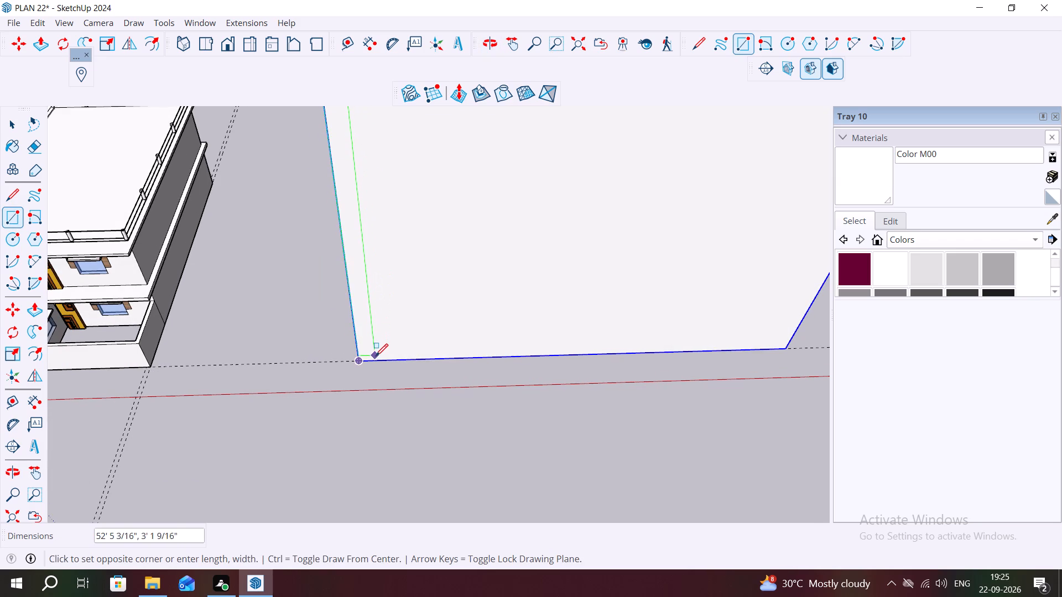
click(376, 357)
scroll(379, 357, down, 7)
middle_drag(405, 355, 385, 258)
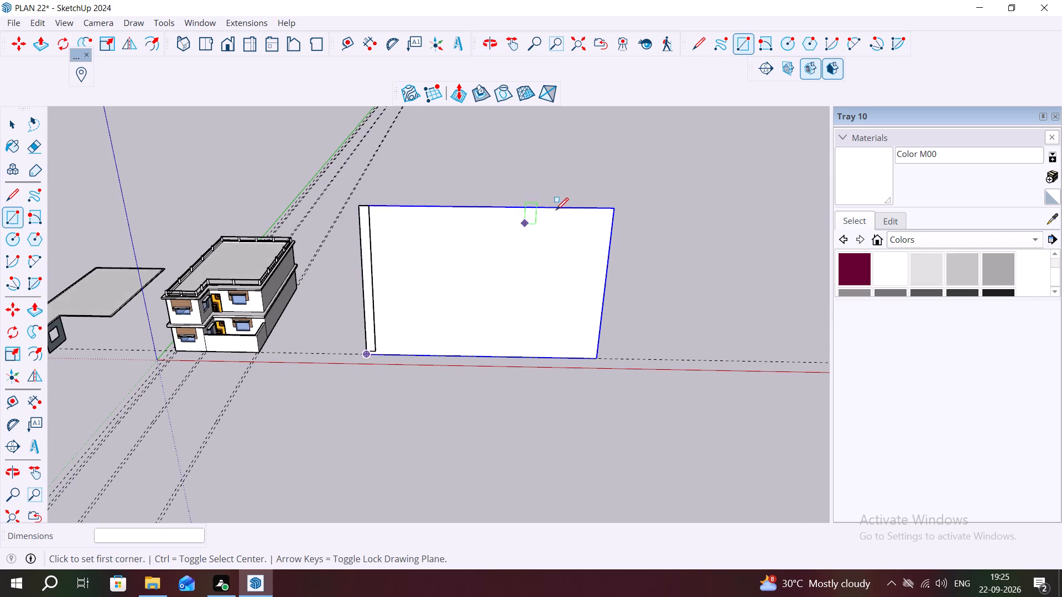
Delete the upright panel group and the front guide line, along with the strip and its leftover short edges.
key(space)
drag(629, 182, 402, 380)
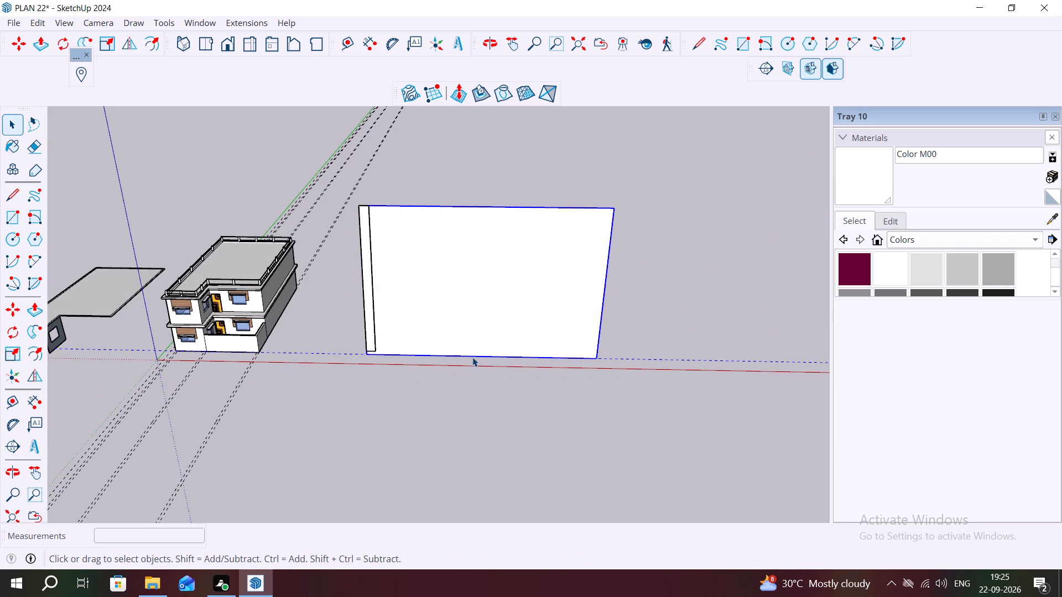
key(Delete)
drag(491, 242, 333, 310)
key(Delete)
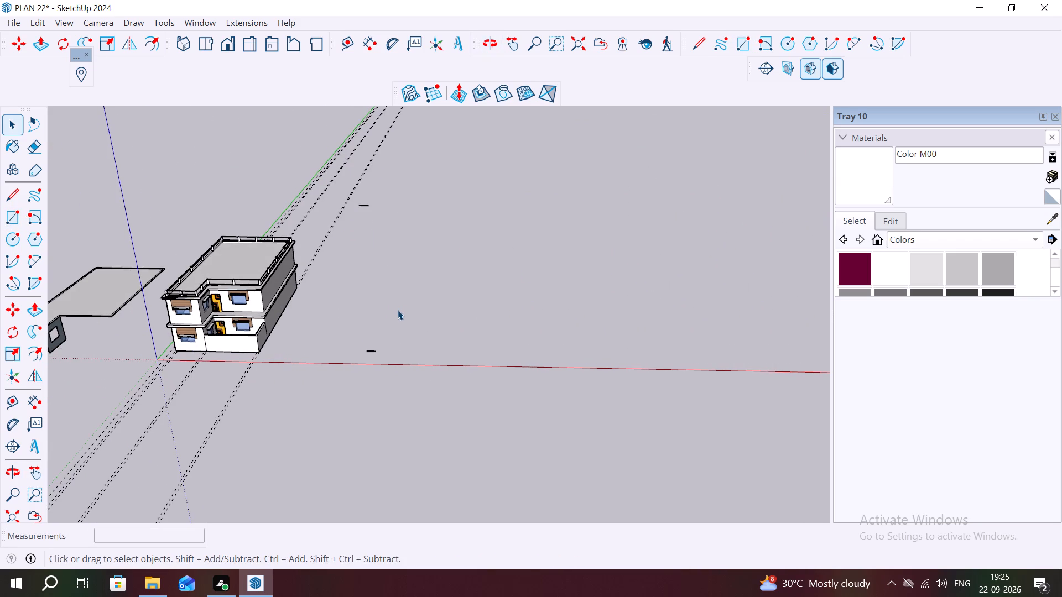
scroll(397, 311, down, 6)
middle_drag(404, 323, 404, 334)
scroll(390, 306, down, 3)
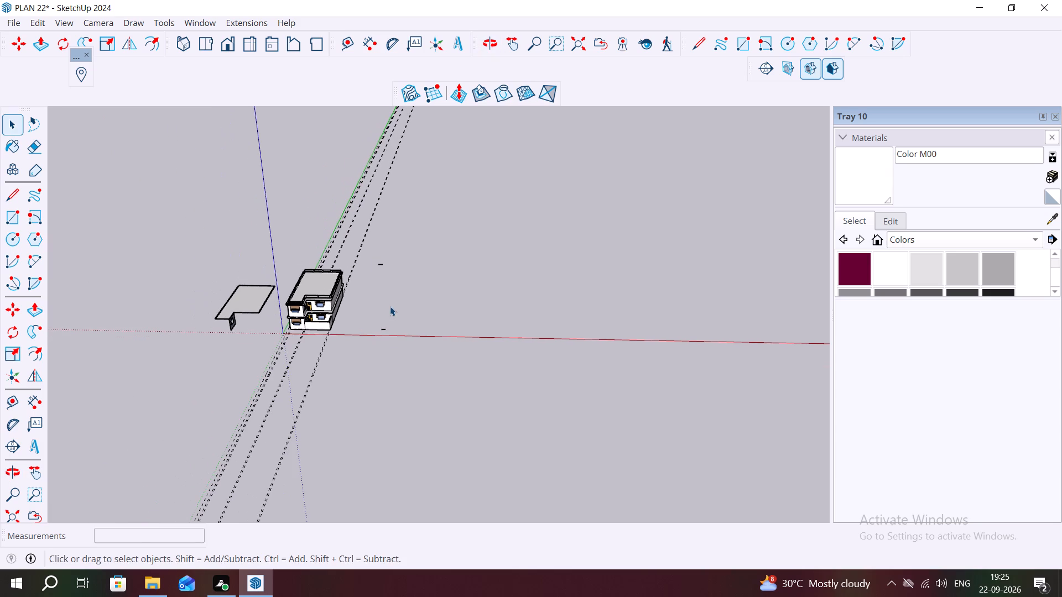
drag(398, 242, 370, 274)
key(Delete)
drag(391, 323, 379, 339)
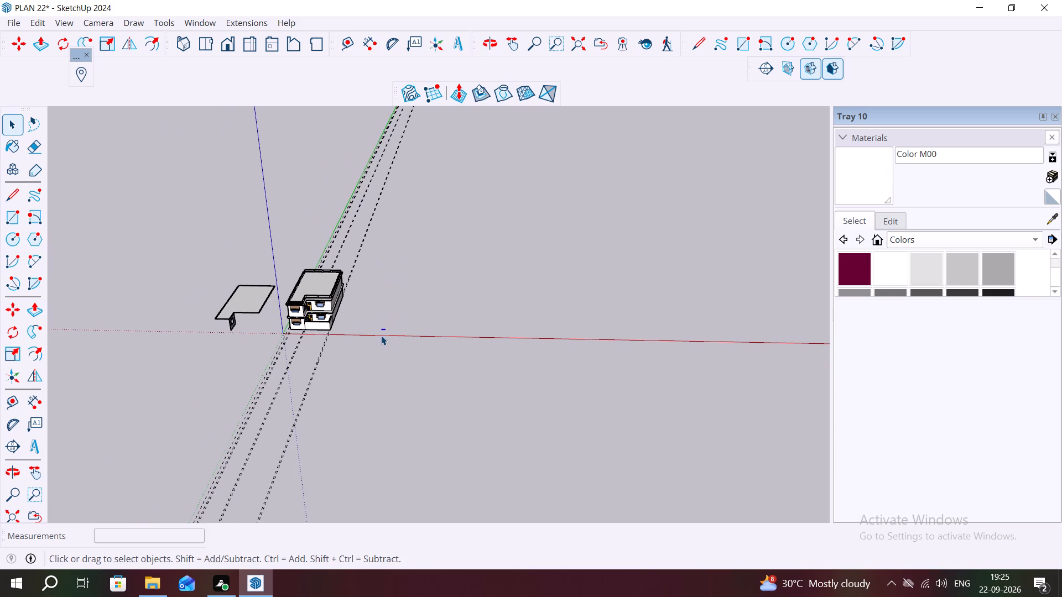
key(Delete)
Draw an upright rectangle about 19' 9" high standing on the red axis in the open ground beside the house.
scroll(377, 331, down, 4)
middle_drag(378, 343, 382, 282)
scroll(382, 285, up, 10)
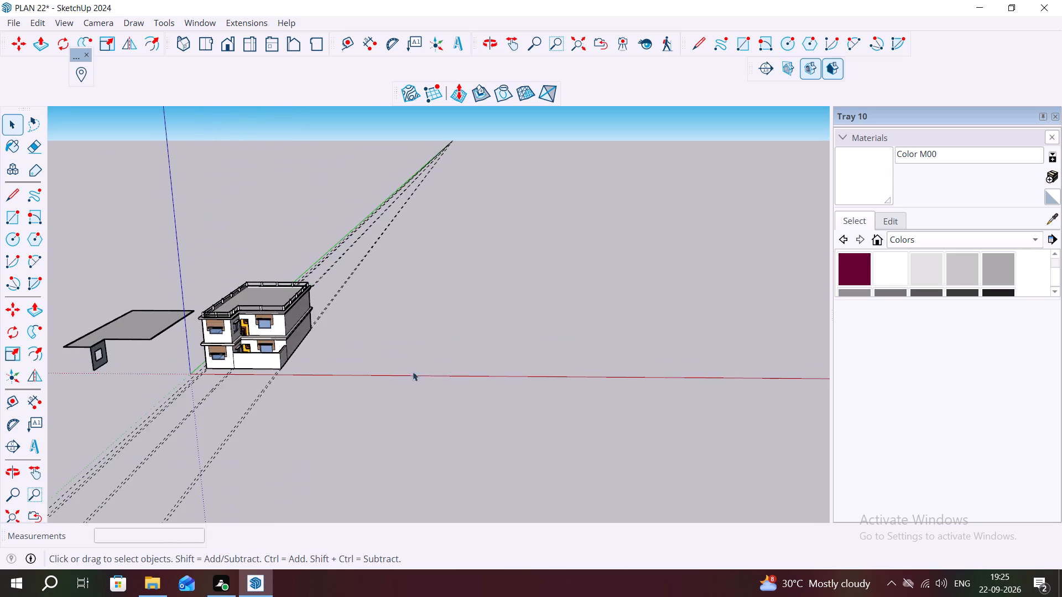
middle_drag(429, 391, 435, 355)
scroll(421, 353, up, 6)
middle_drag(417, 370, 418, 387)
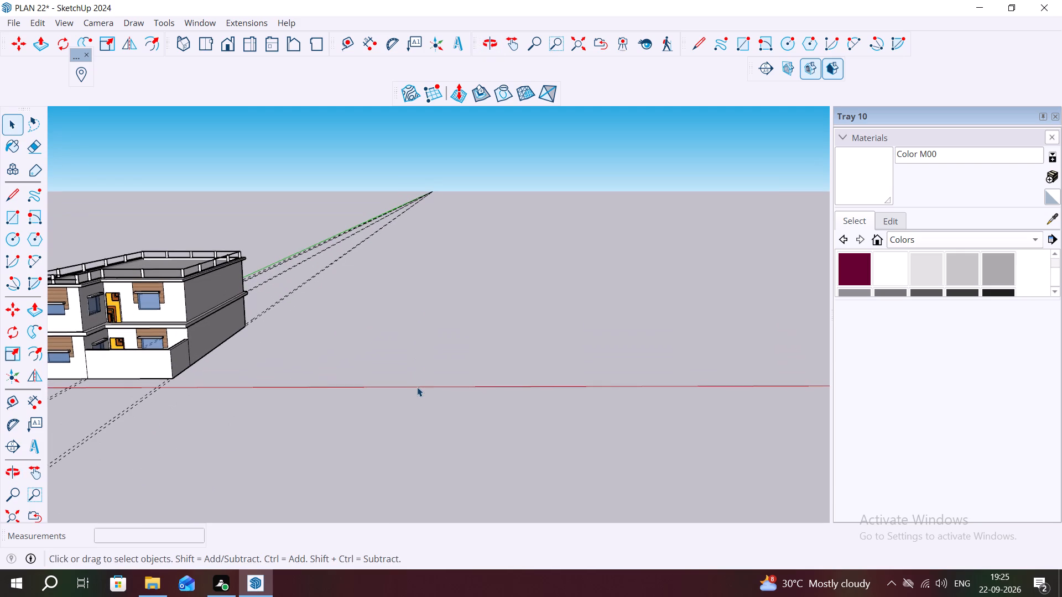
key(r)
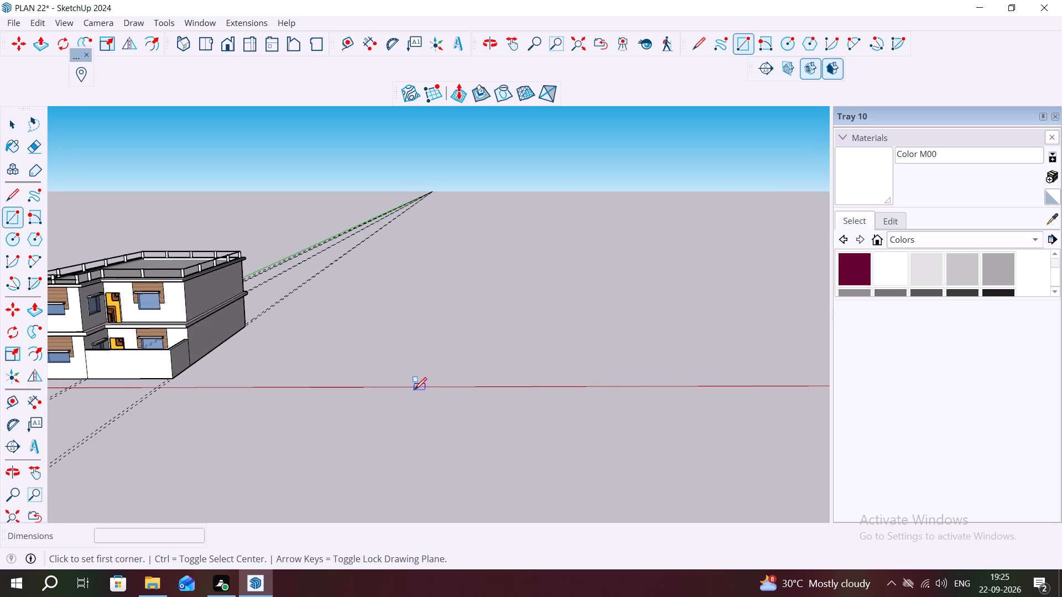
click(414, 386)
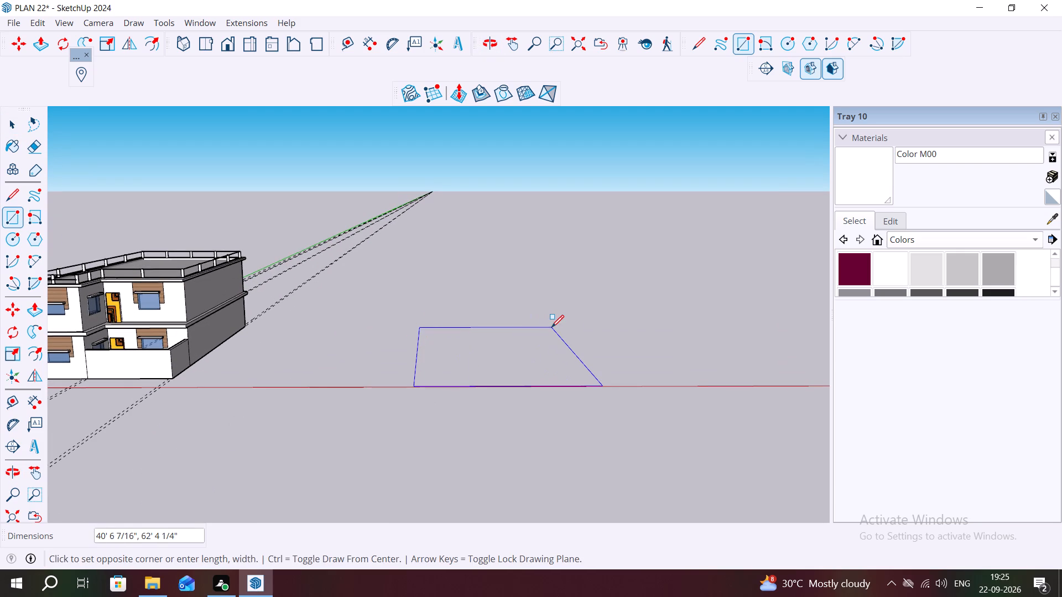
key(Up)
key(Down)
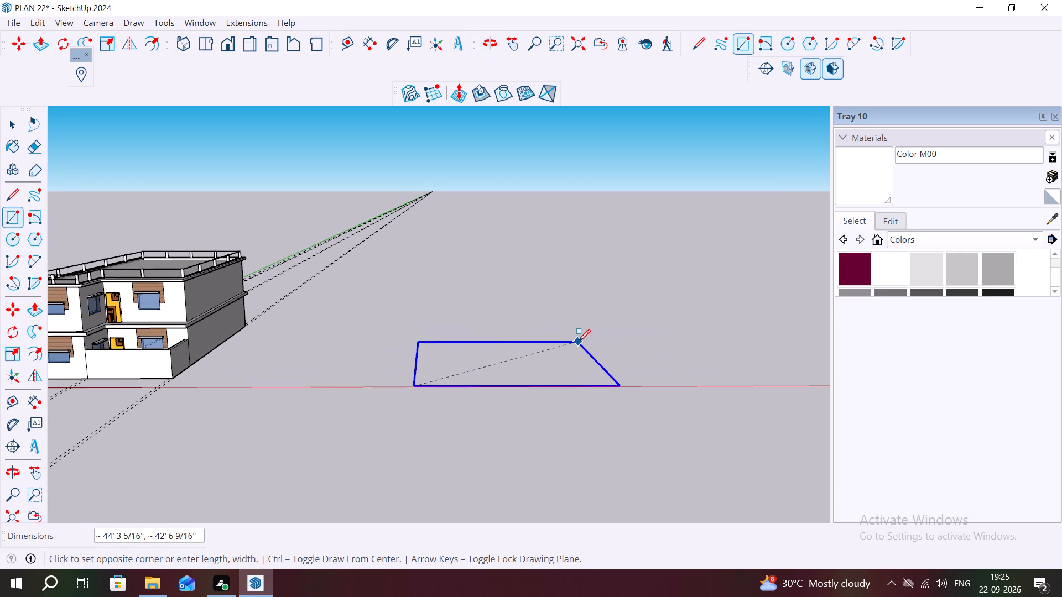
key(Left)
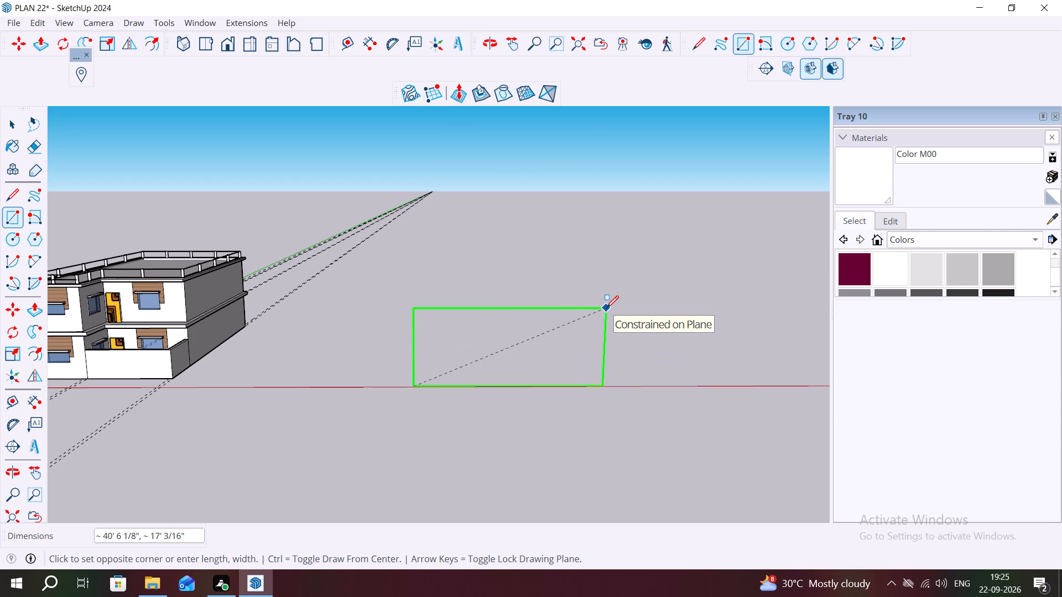
click(502, 295)
scroll(500, 313, up, 2)
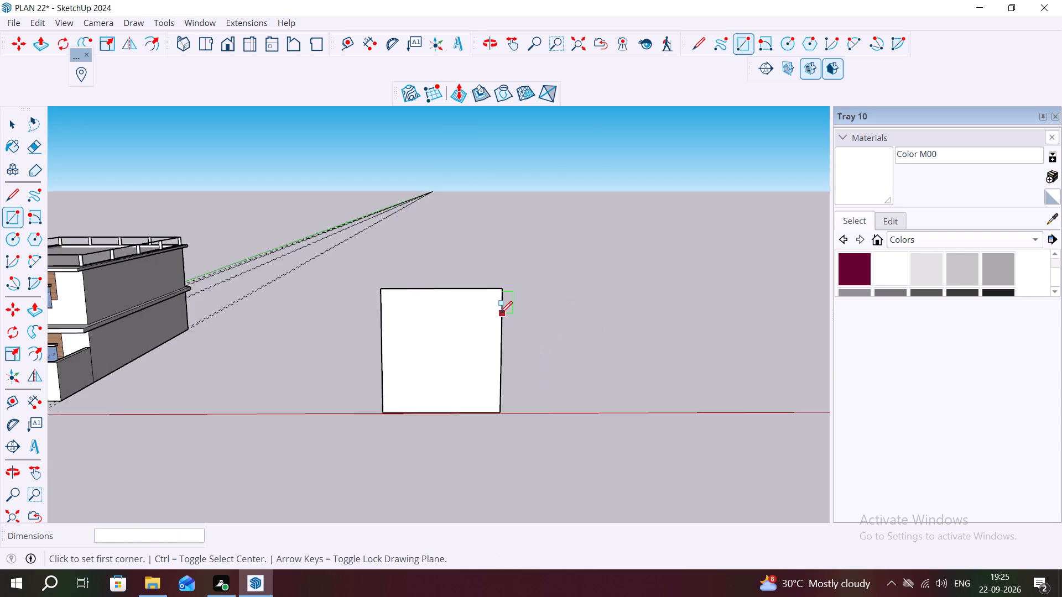
scroll(500, 313, up, 5)
middle_drag(549, 376, 558, 334)
key(space)
key(Escape)
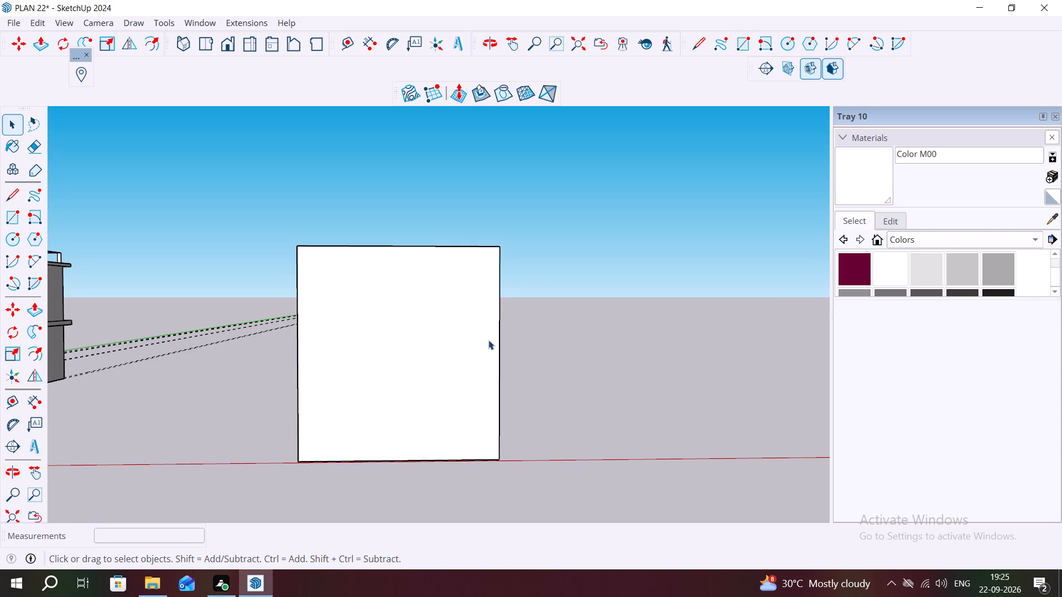
Make the upright rectangle's face and edges into a group.
click(457, 341)
double_click(450, 339)
right_click(450, 339)
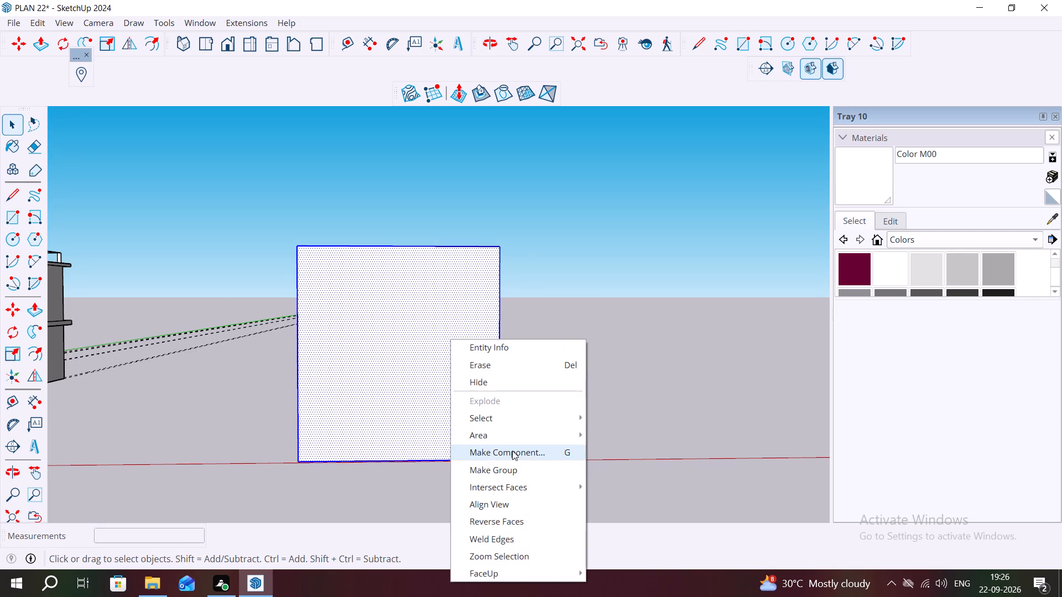
click(511, 466)
middle_drag(381, 407, 432, 407)
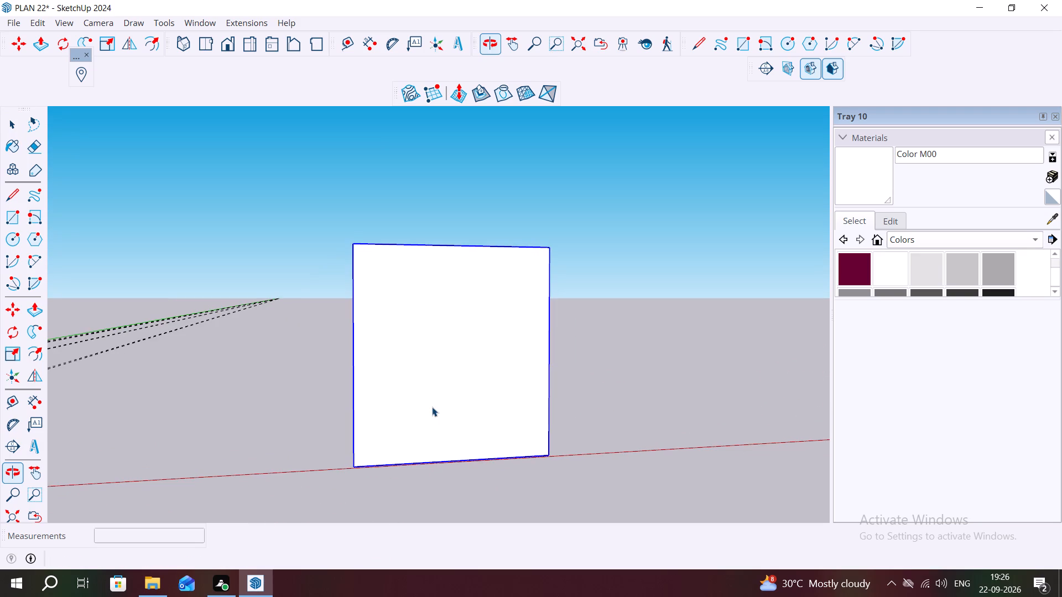
Draw a separate strip rectangle about 1' 4" wide by 19' 9" high over the grouped panel's edge nearest the house.
key(r)
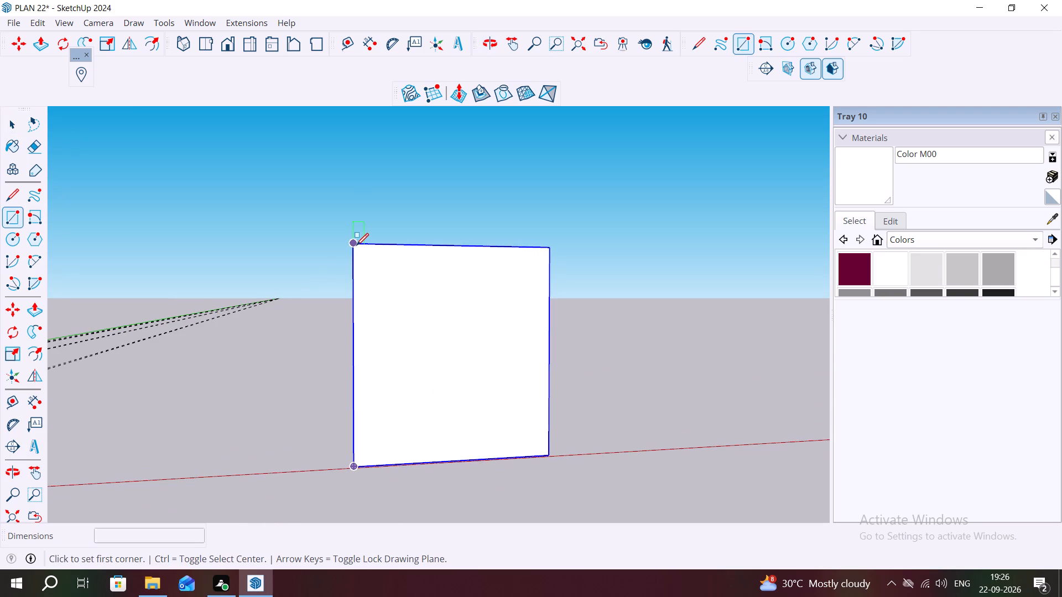
click(356, 245)
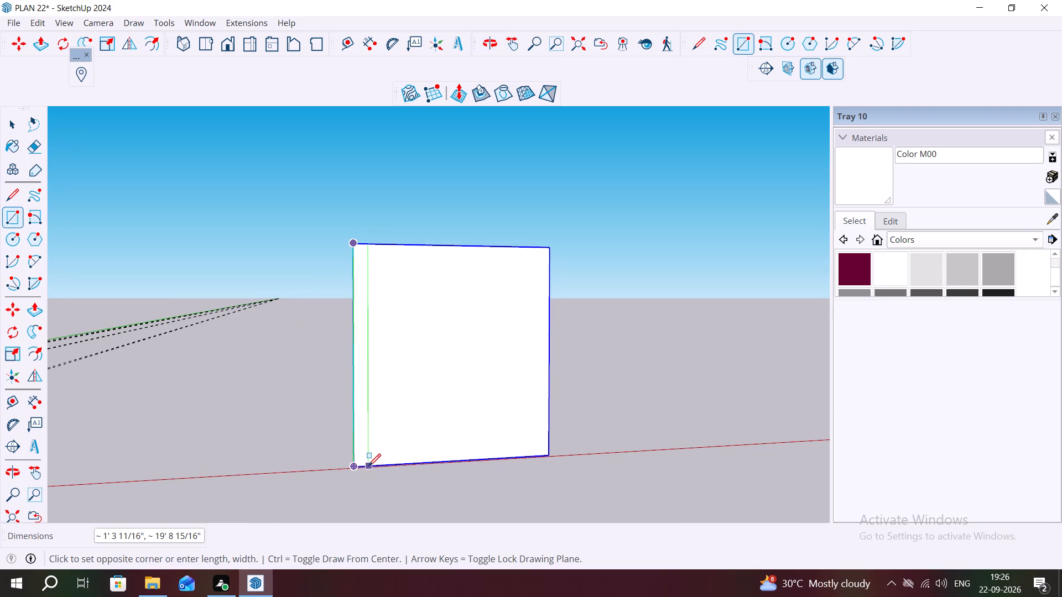
click(368, 466)
key(space)
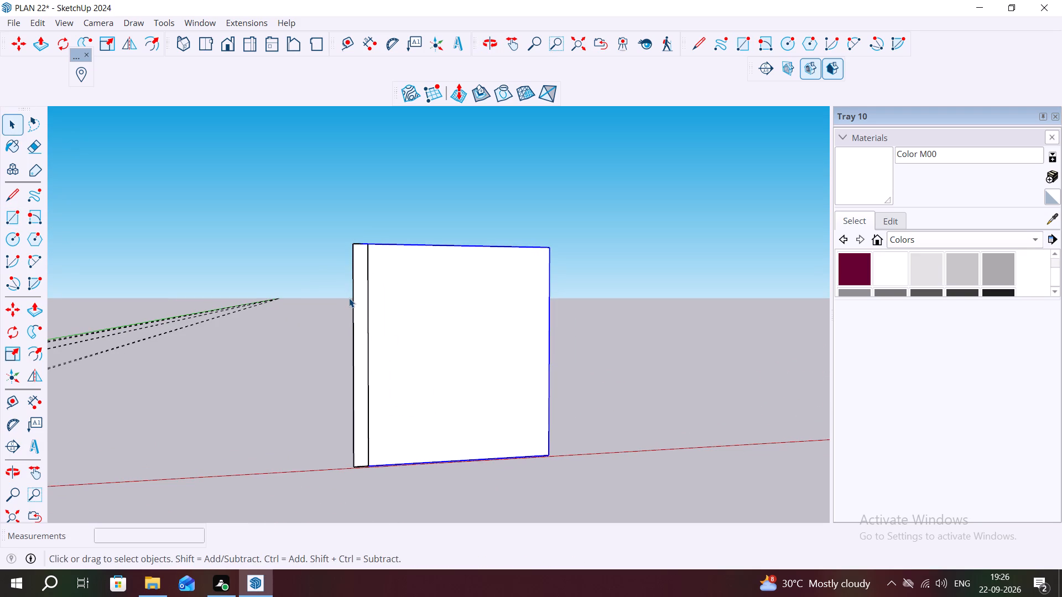
Extrude the strip 5" outward from the front of the panel.
key(p)
click(358, 311)
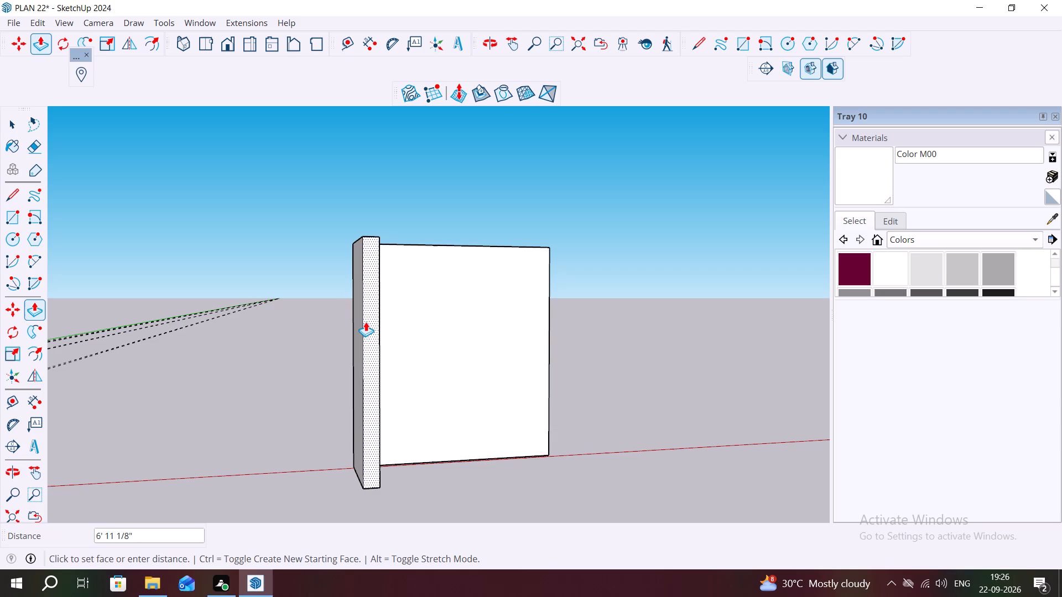
text(05)
key(Return)
middle_drag(366, 326, 361, 483)
middle_drag(360, 305, 357, 355)
Make the extruded strip into a component, keeping the default definition settings.
key(space)
triple_click(363, 299)
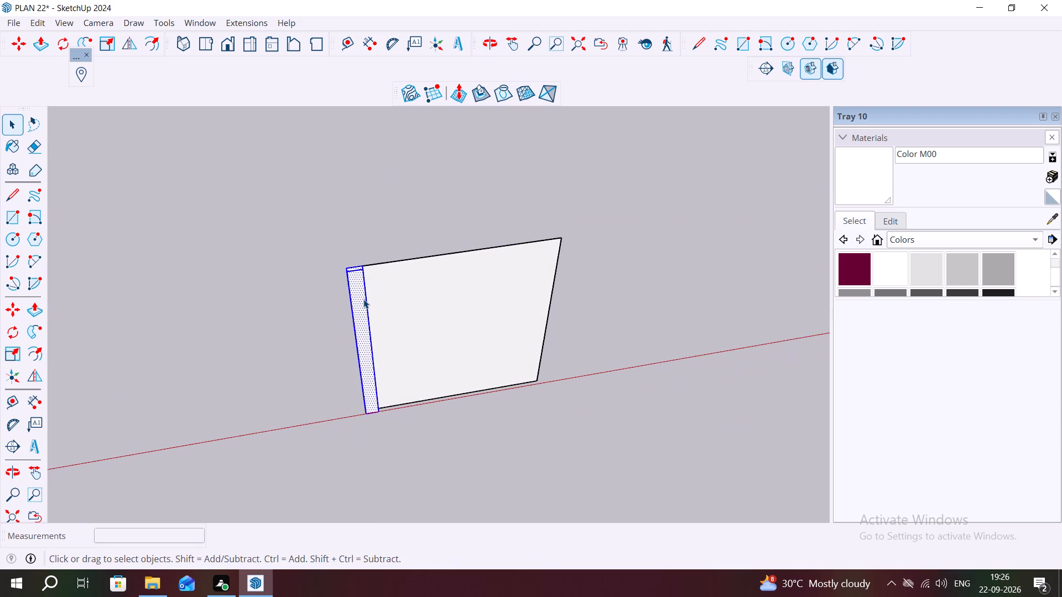
right_click(363, 299)
click(436, 410)
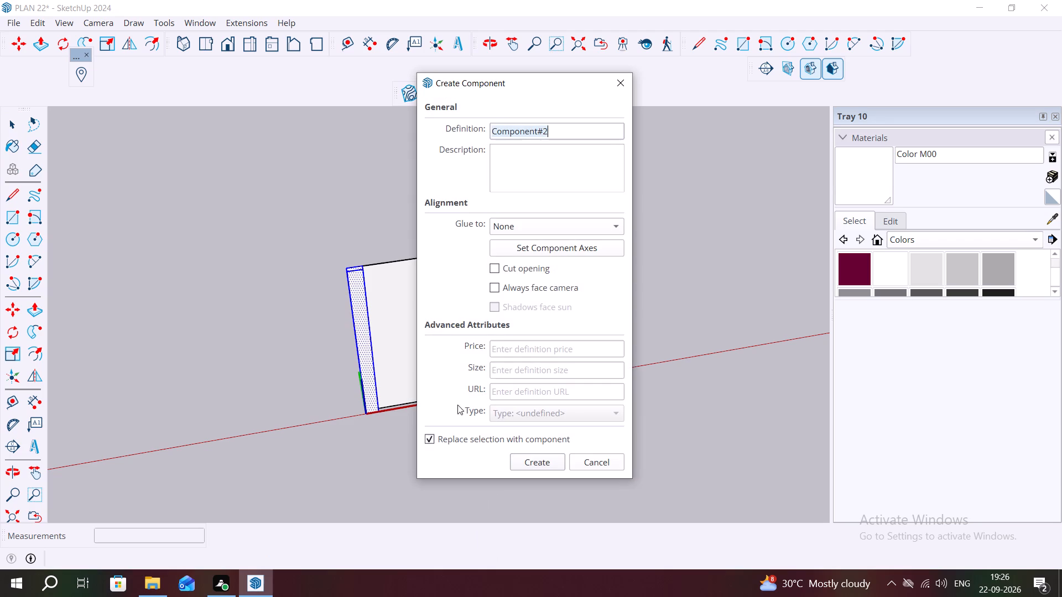
click(532, 462)
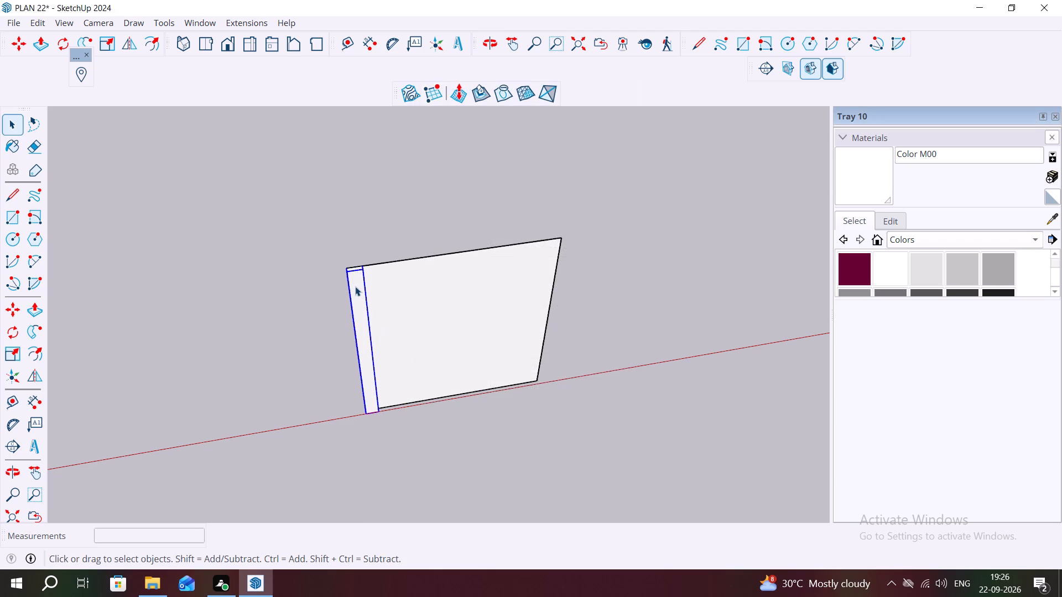
Copy the strip component to the panel's far edge and fill the span with evenly spaced copies using 10 divisions.
key(m)
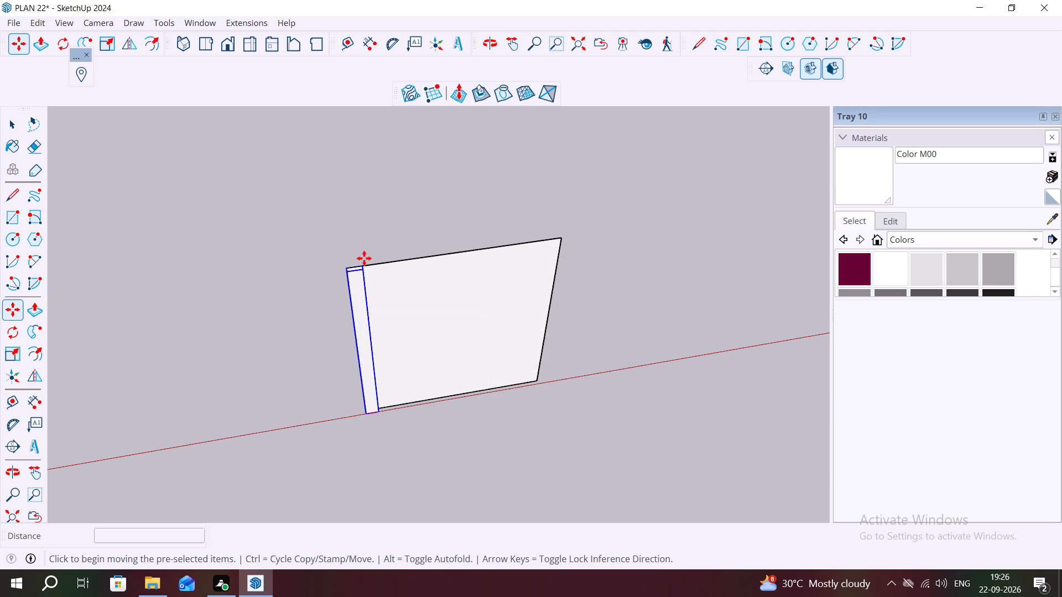
scroll(363, 263, up, 4)
ctrl+click(361, 268)
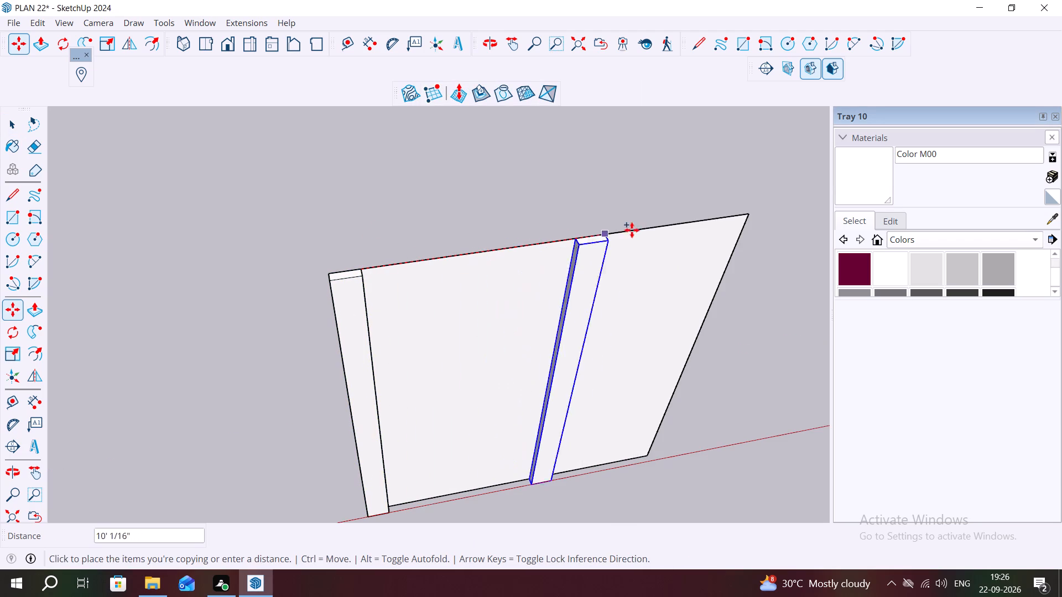
click(748, 219)
middle_drag(714, 282, 663, 172)
text(5/)
key(Return)
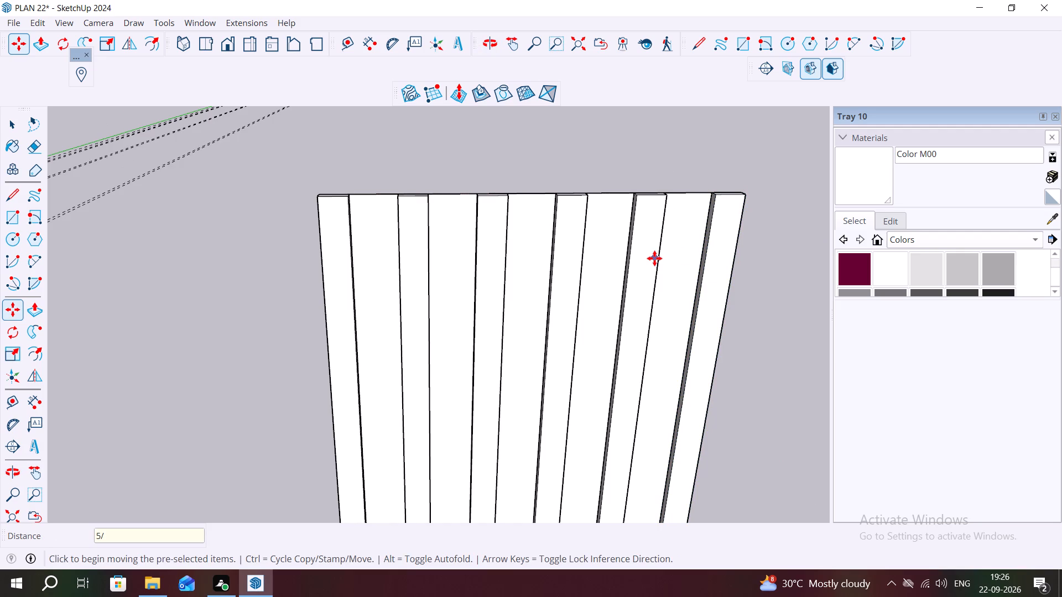
text(10/)
key(Return)
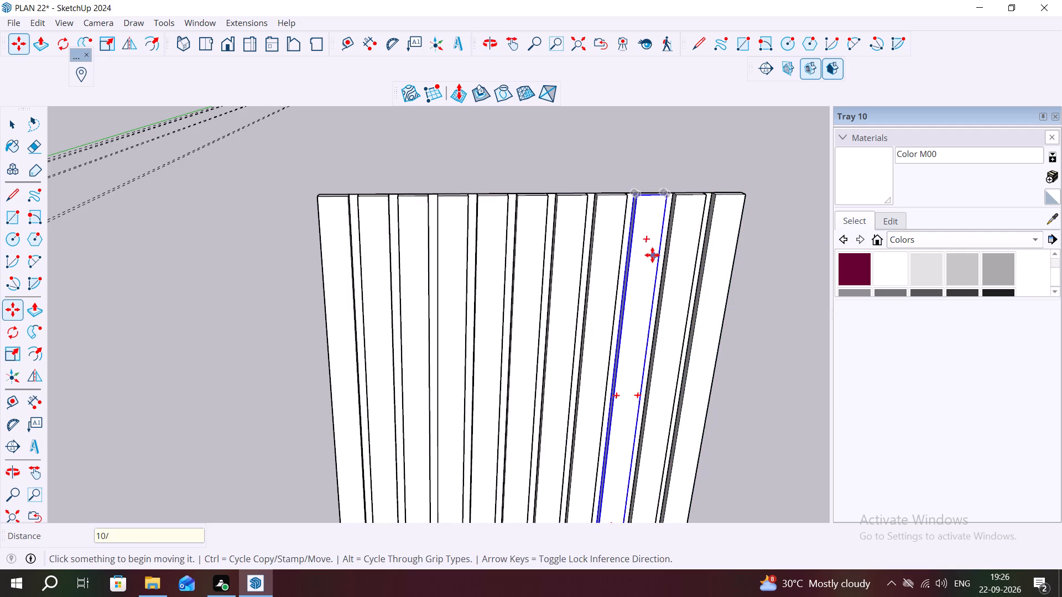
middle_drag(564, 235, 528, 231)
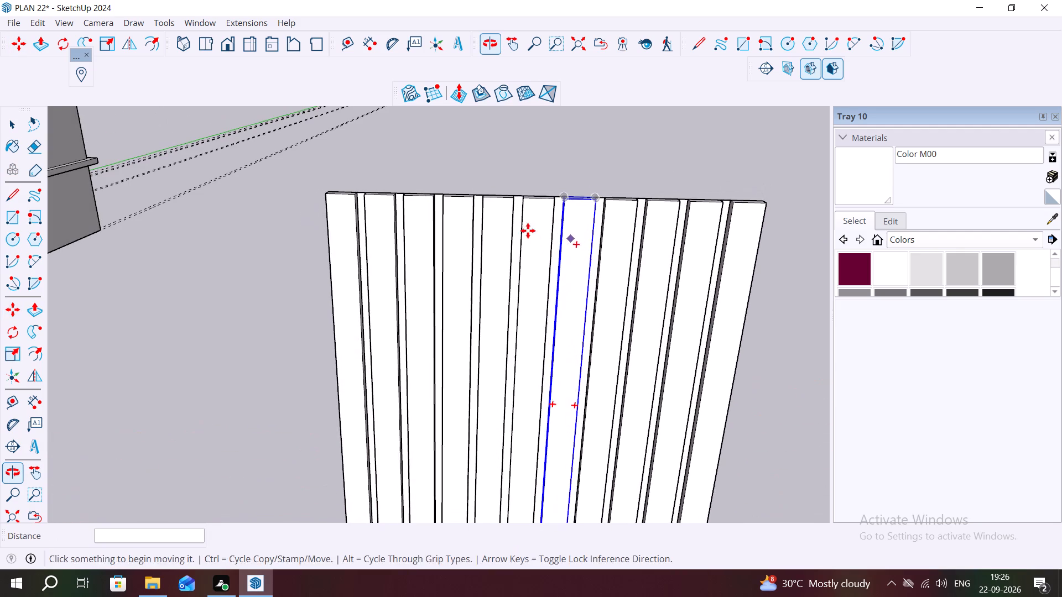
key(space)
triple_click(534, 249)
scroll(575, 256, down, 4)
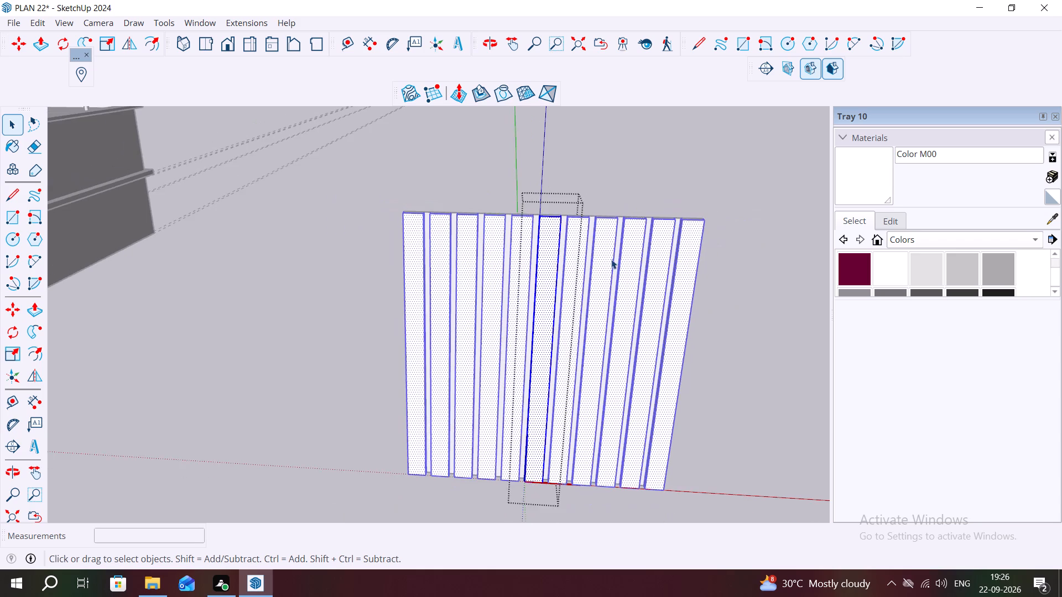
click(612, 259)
Paint nine of the strips with Color L16, starting from the panel's edge farthest from the house.
click(855, 269)
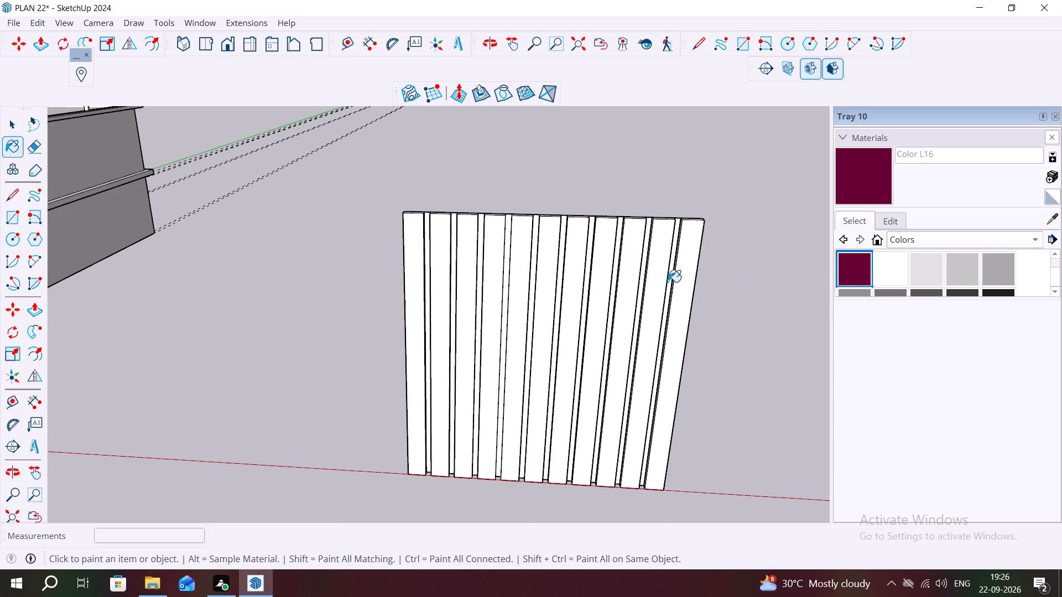
click(682, 278)
click(662, 270)
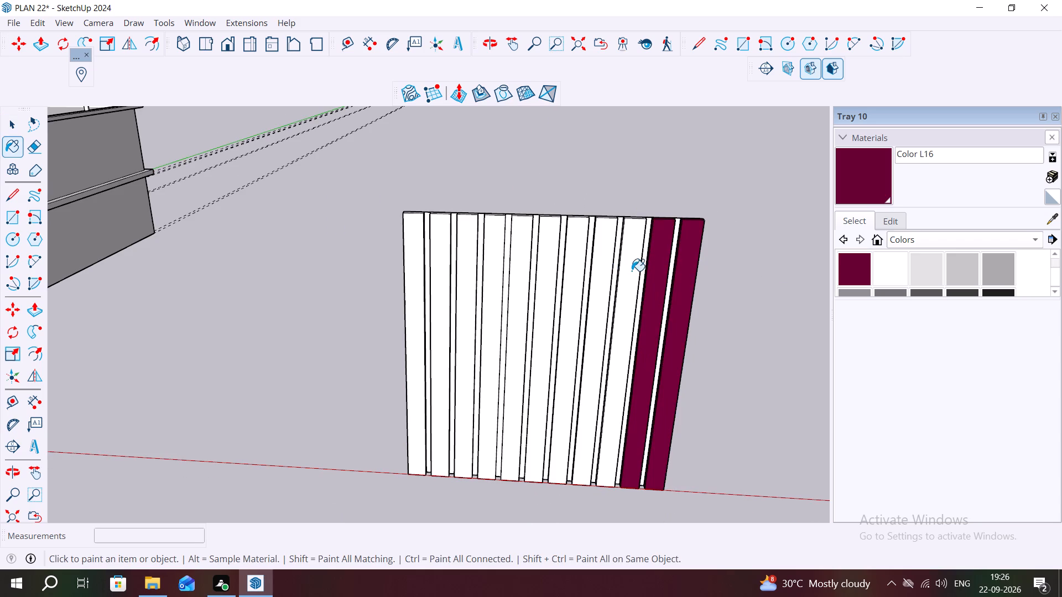
click(632, 271)
click(602, 276)
click(571, 276)
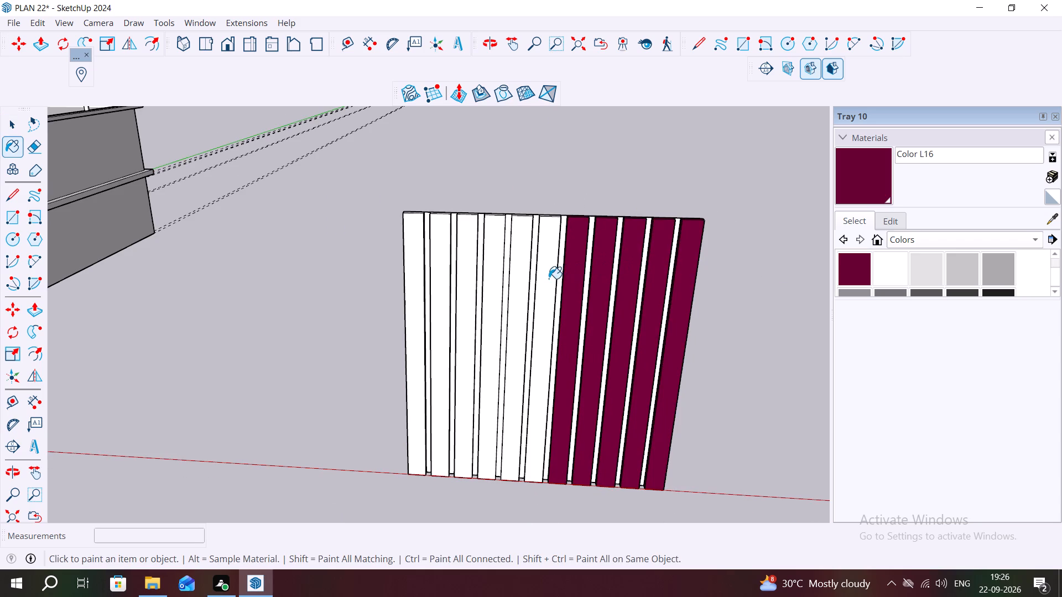
click(549, 279)
click(523, 279)
click(483, 276)
click(466, 274)
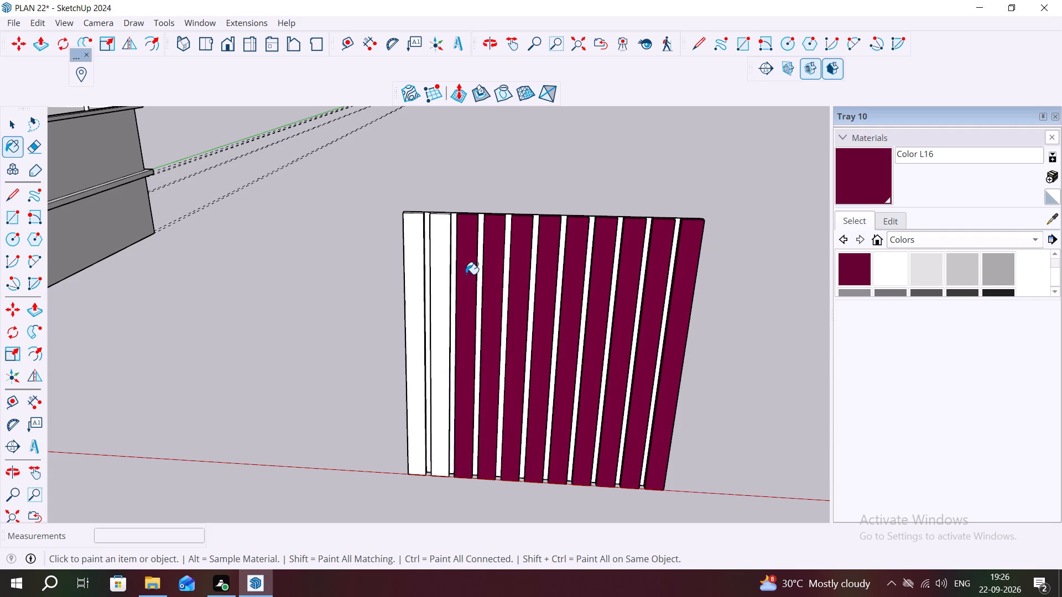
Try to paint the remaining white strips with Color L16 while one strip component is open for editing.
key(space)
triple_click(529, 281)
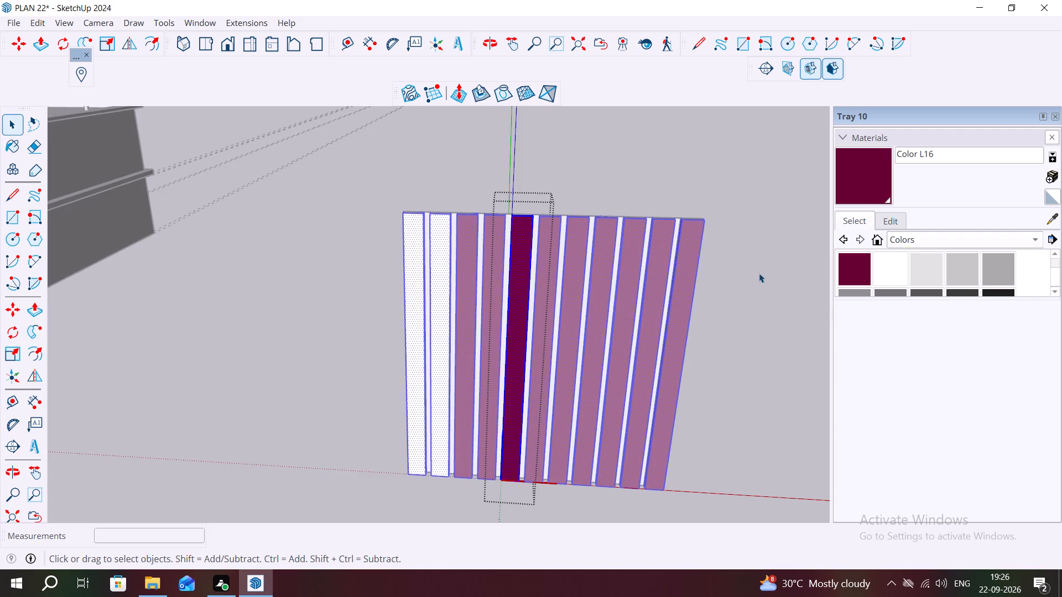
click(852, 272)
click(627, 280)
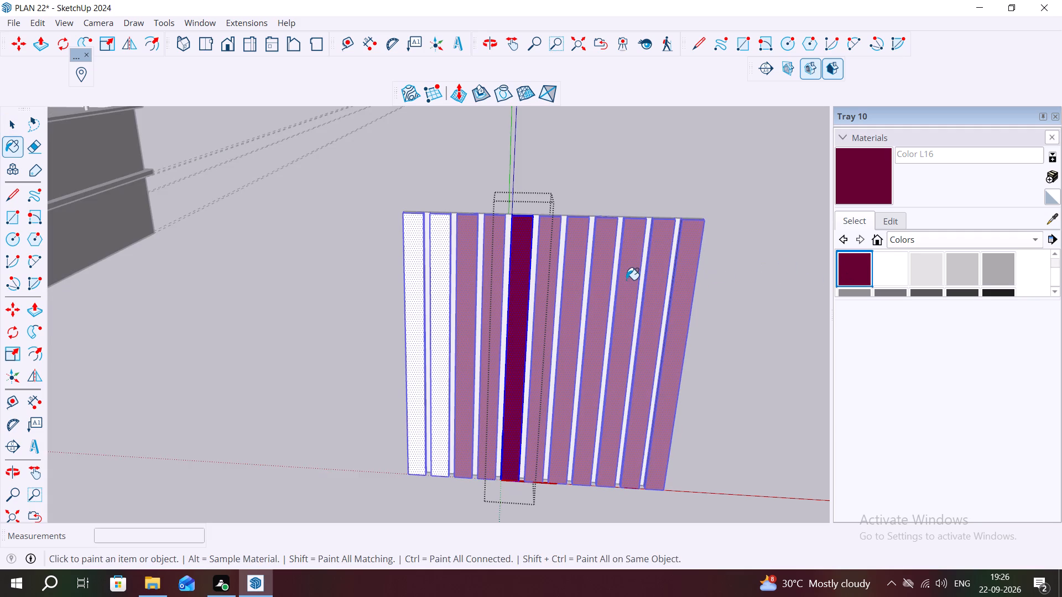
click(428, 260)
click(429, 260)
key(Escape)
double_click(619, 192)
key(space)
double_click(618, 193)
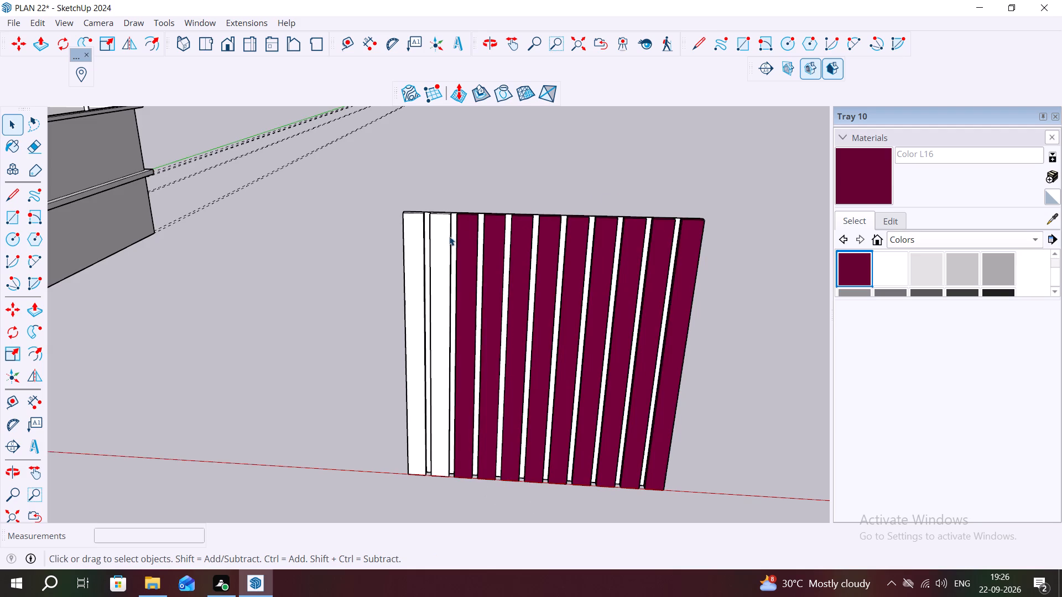
Paint the two remaining white strips nearest the house with Color L16.
click(860, 264)
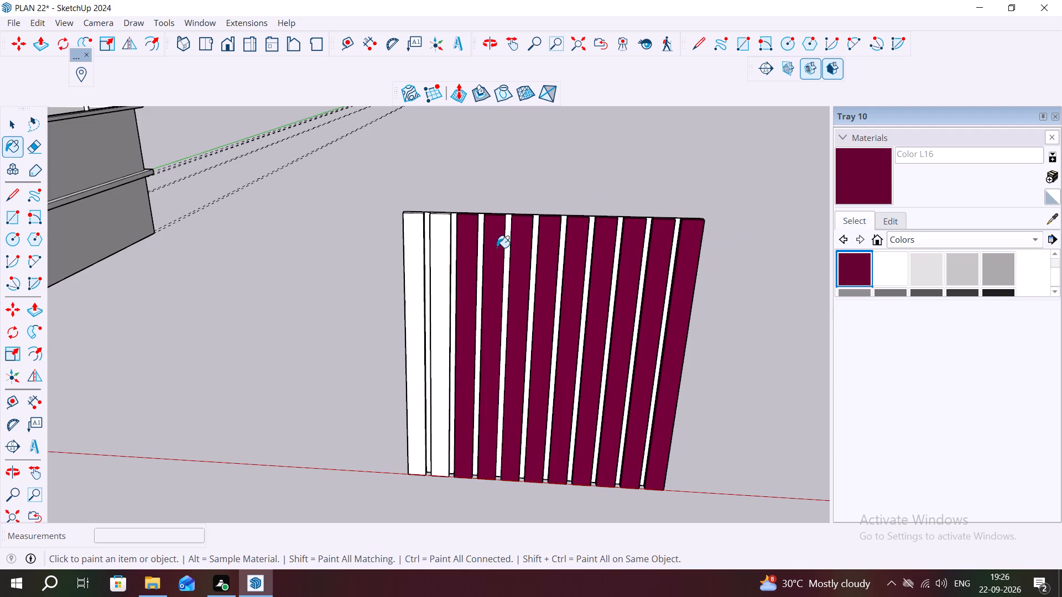
click(442, 246)
click(413, 245)
middle_drag(505, 247, 517, 295)
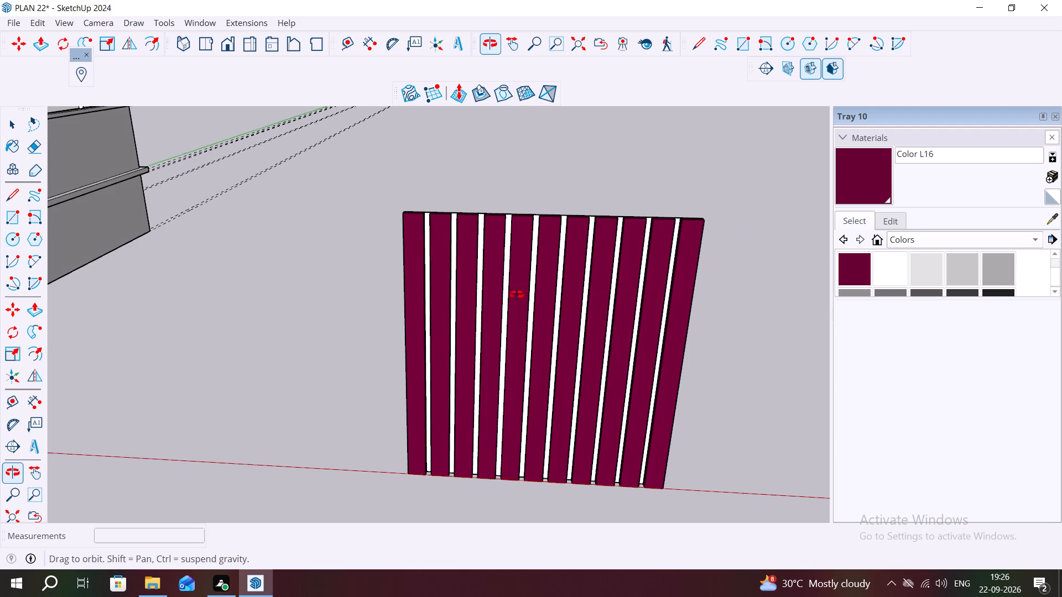
middle_drag(517, 295, 519, 390)
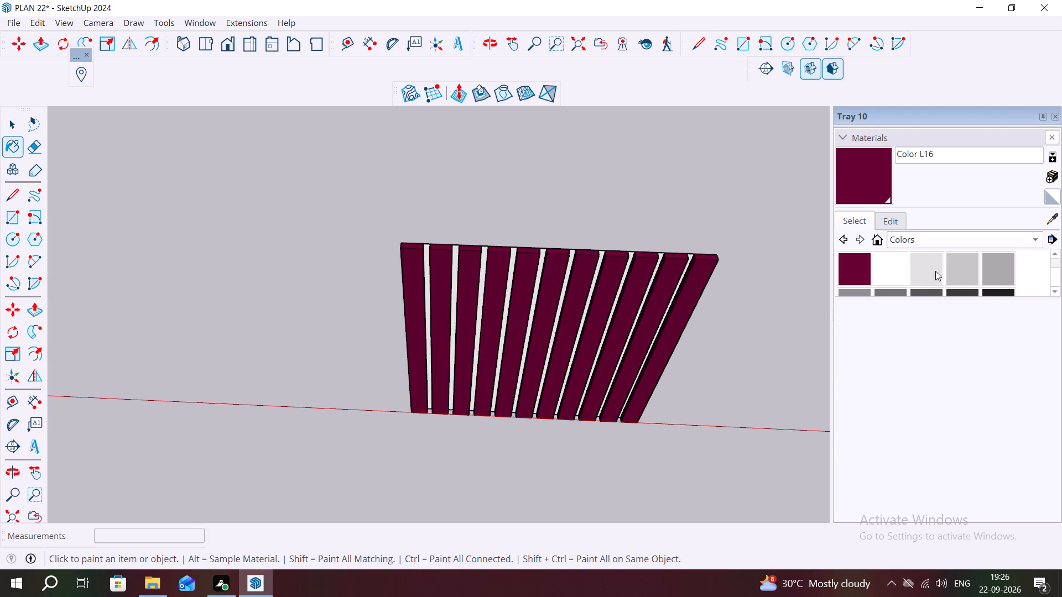
Paint the white backing panel behind the strips with Color M09.
scroll(951, 274, down, 7)
click(858, 267)
scroll(679, 253, up, 3)
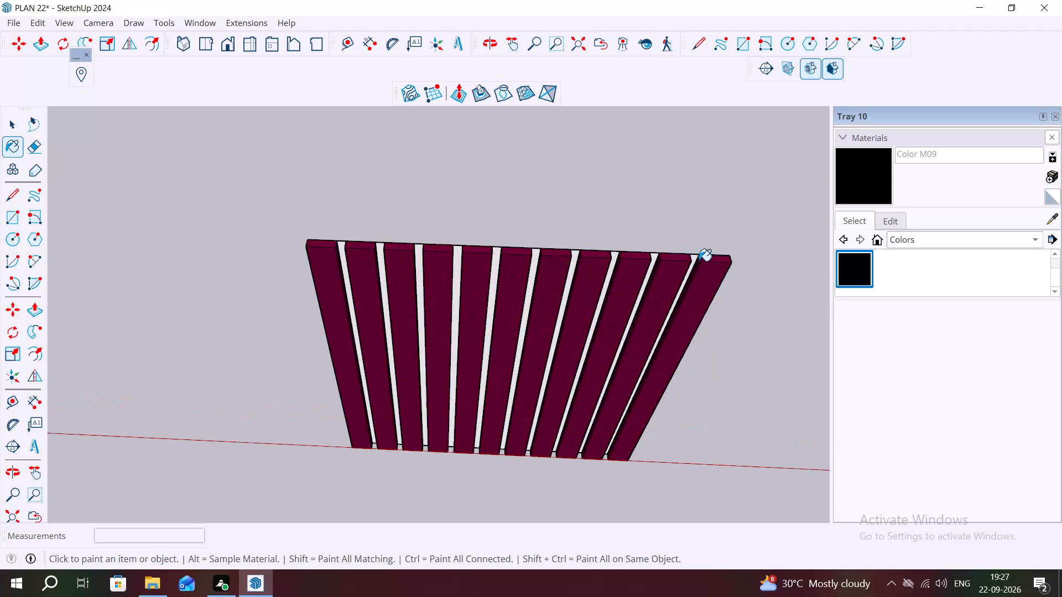
middle_drag(699, 261, 683, 194)
scroll(694, 238, up, 1)
click(685, 224)
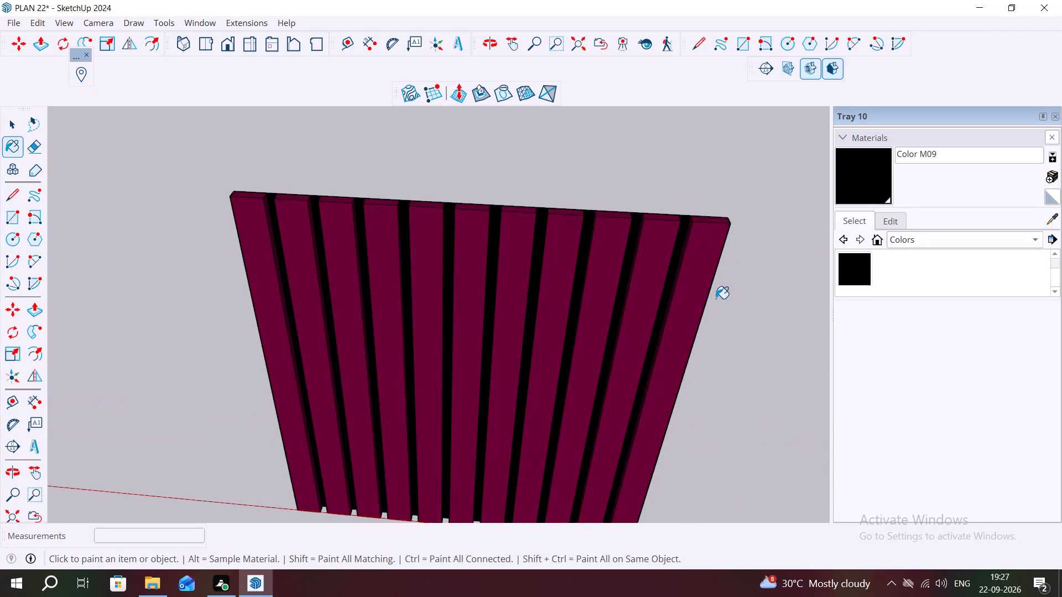
Examine the painted slatted panel from several angles and in relation to the house.
middle_drag(716, 298, 702, 158)
scroll(665, 164, down, 8)
middle_drag(733, 258, 736, 285)
scroll(529, 257, up, 3)
middle_drag(543, 247, 109, 209)
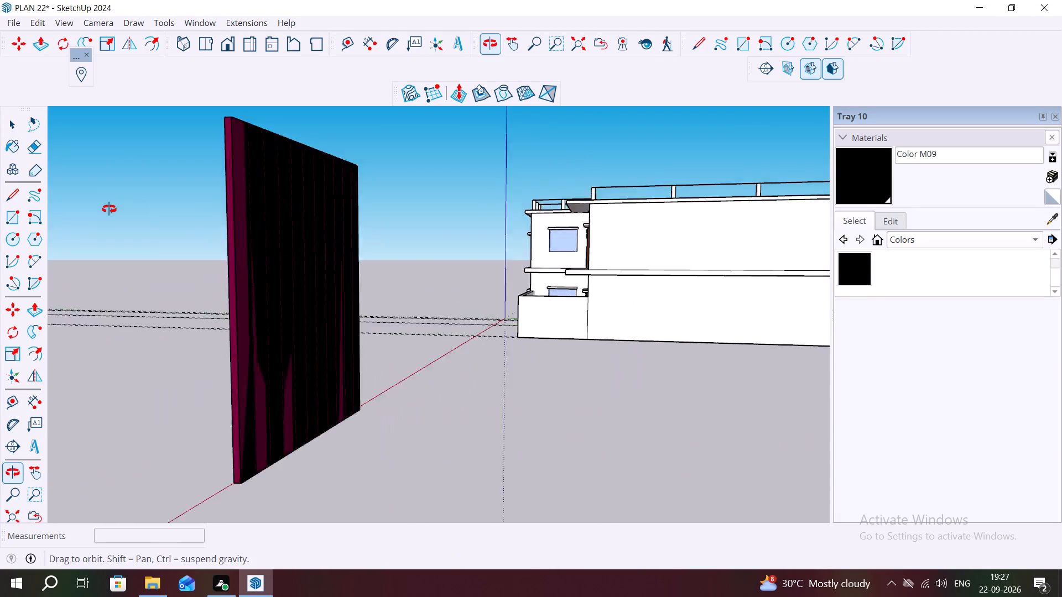
middle_drag(109, 209, 509, 245)
scroll(494, 218, down, 8)
middle_drag(627, 267, 673, 305)
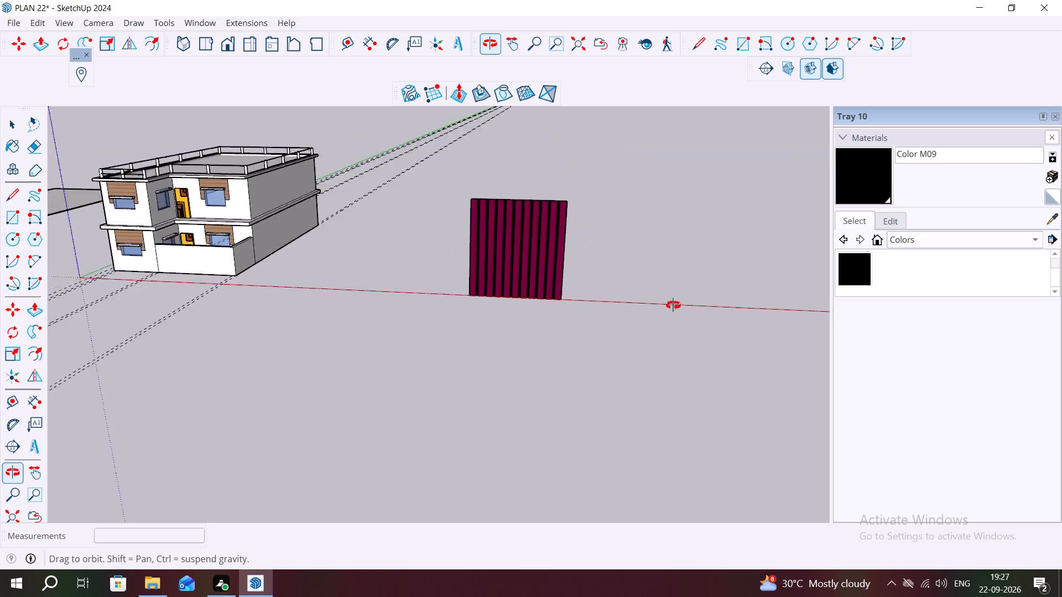
middle_drag(673, 305, 675, 306)
scroll(636, 285, up, 8)
middle_drag(595, 293, 618, 208)
scroll(611, 205, down, 6)
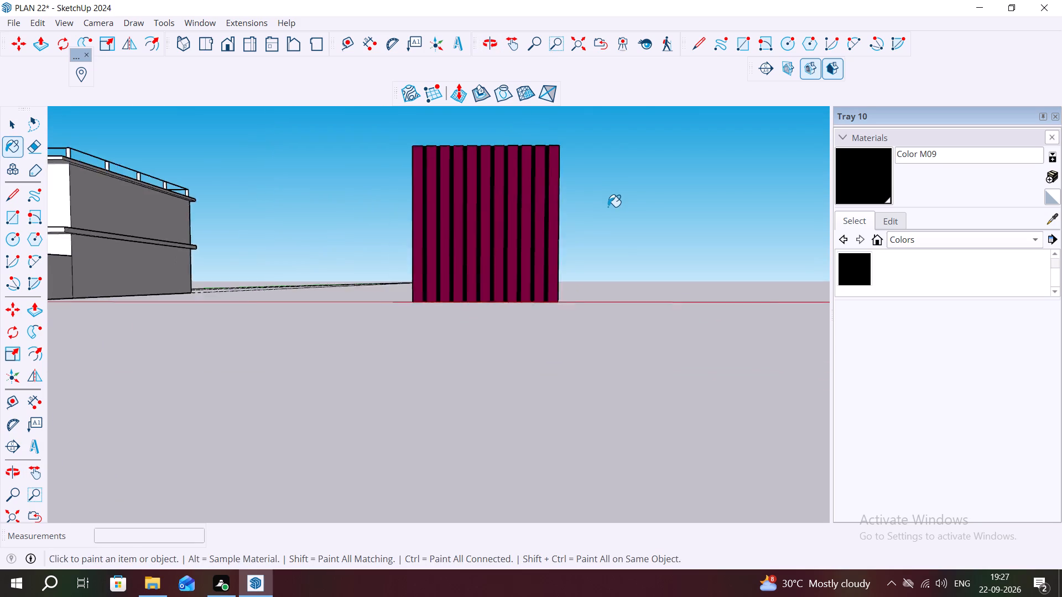
scroll(608, 207, down, 2)
scroll(543, 143, up, 7)
middle_drag(569, 192, 569, 213)
key(Escape)
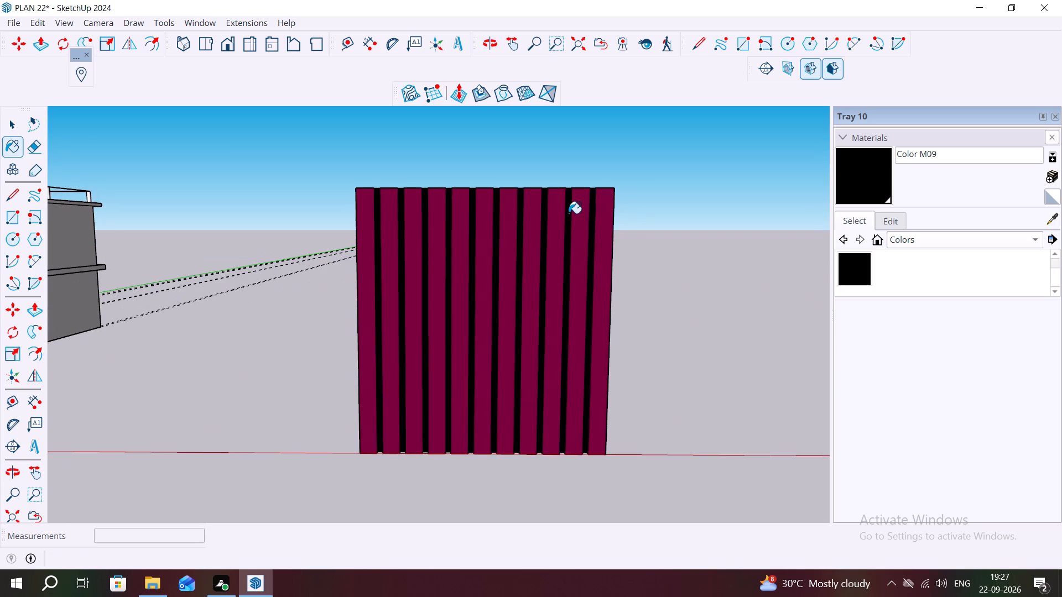
scroll(569, 213, down, 16)
scroll(369, 218, up, 7)
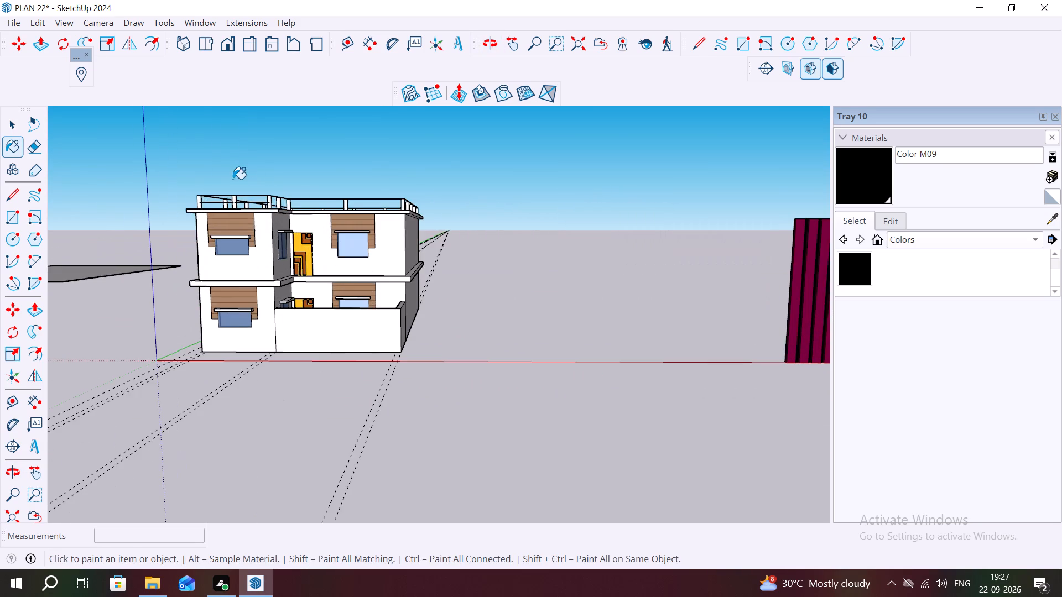
middle_drag(633, 208, 691, 241)
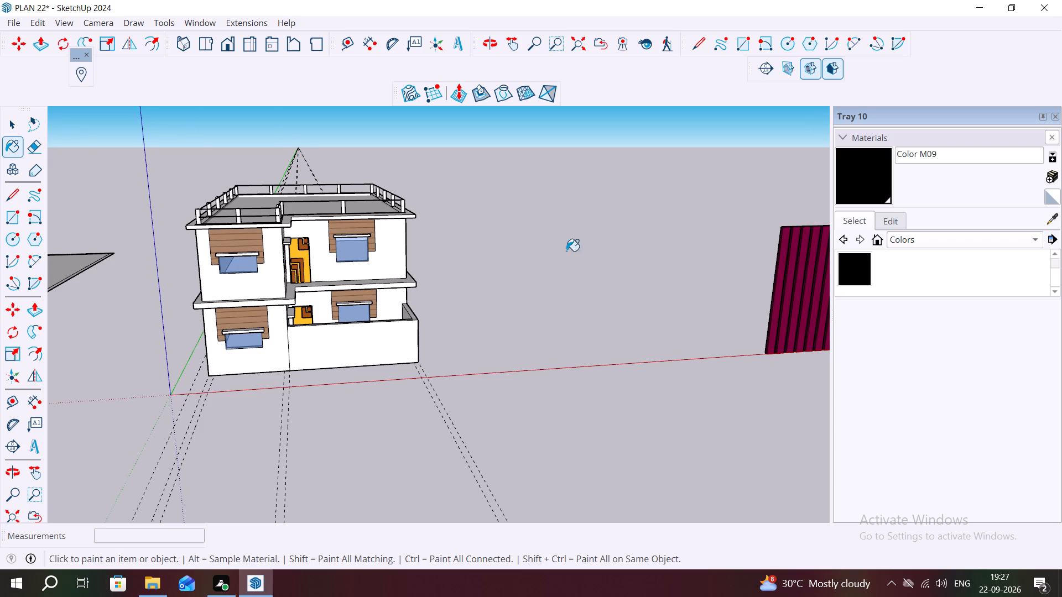
scroll(556, 253, down, 10)
scroll(731, 263, up, 7)
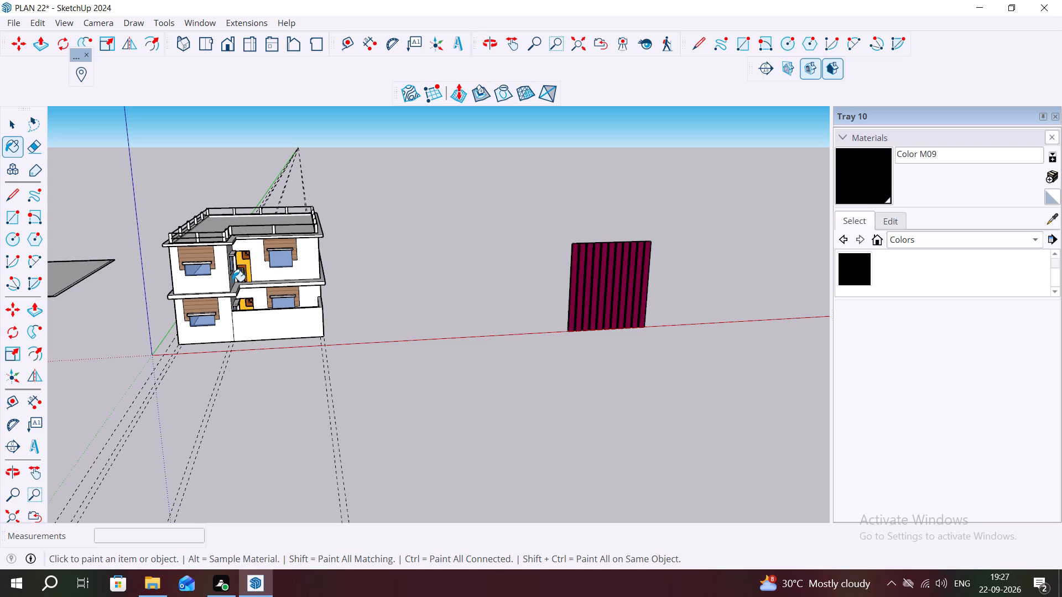
middle_drag(690, 261, 632, 202)
scroll(629, 208, up, 6)
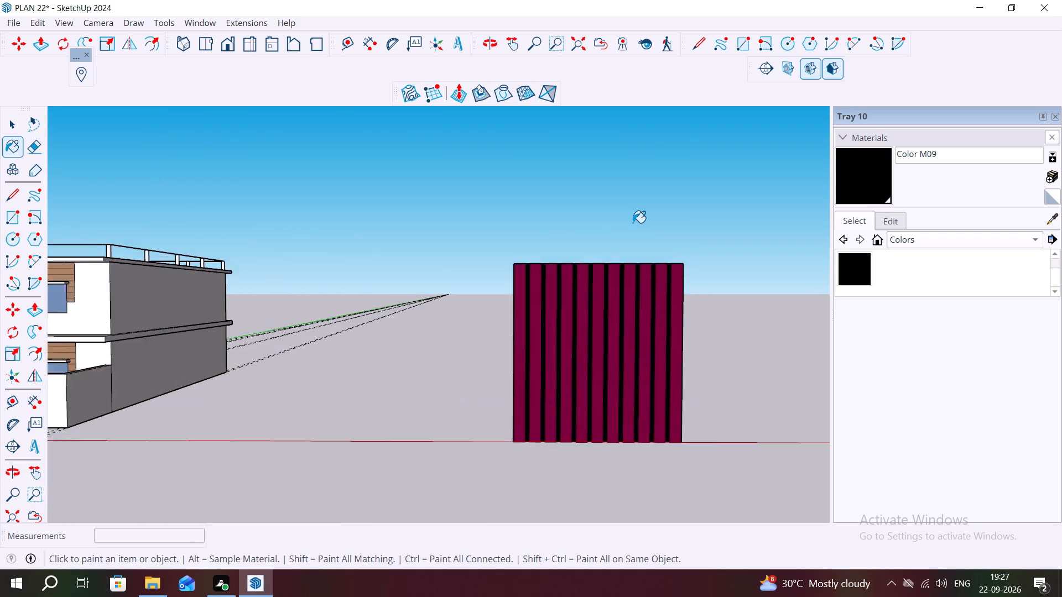
scroll(633, 223, up, 2)
scroll(501, 206, down, 8)
scroll(574, 282, up, 8)
middle_drag(627, 284, 634, 307)
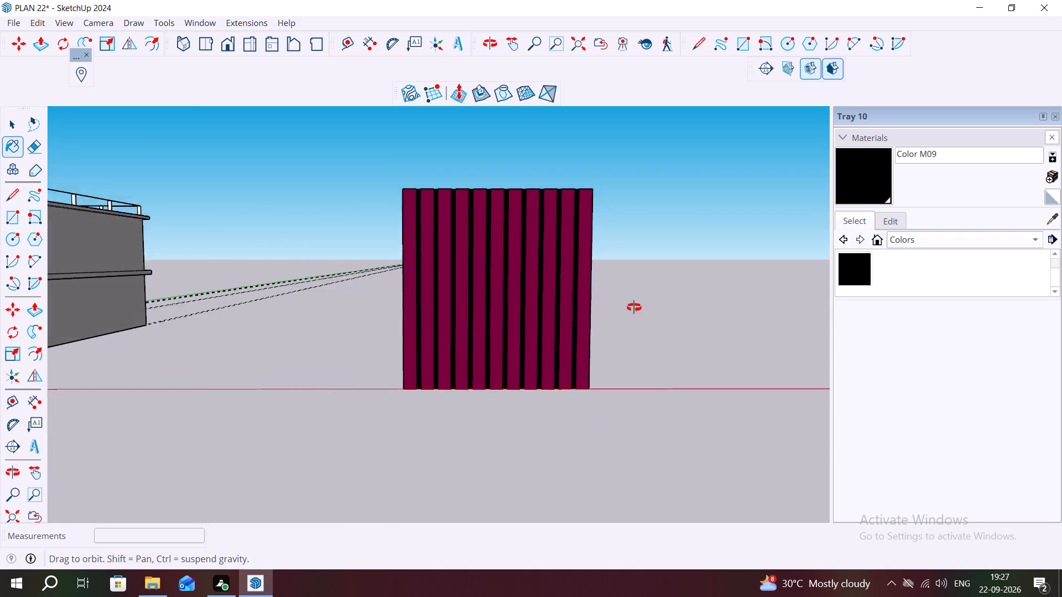
middle_drag(634, 307, 642, 342)
Open a middle strip component, paint all its faces with Metal Aluminum Anodized, and close the component.
key(space)
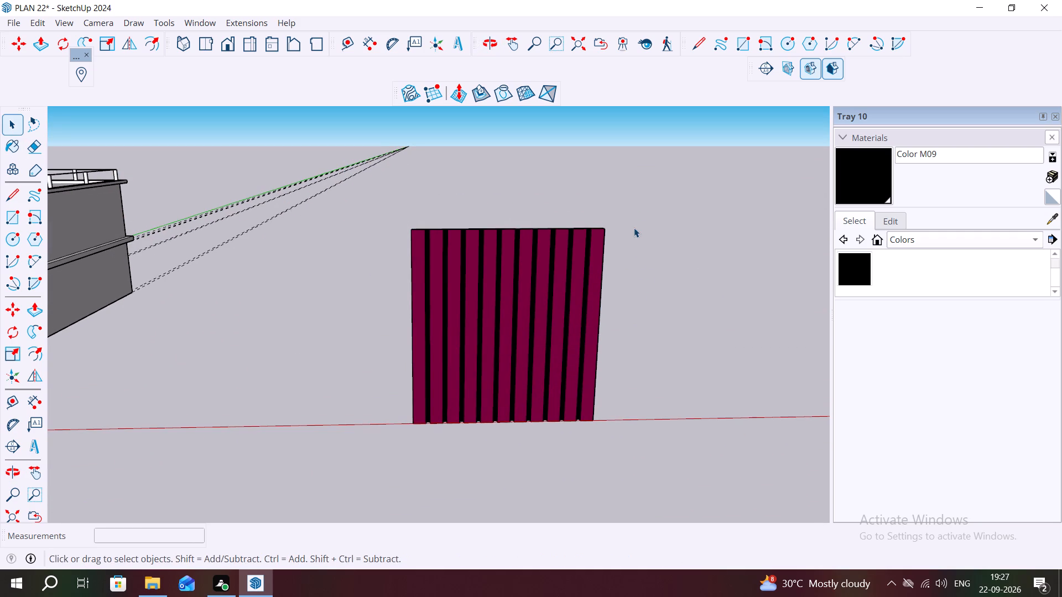
drag(599, 205, 377, 410)
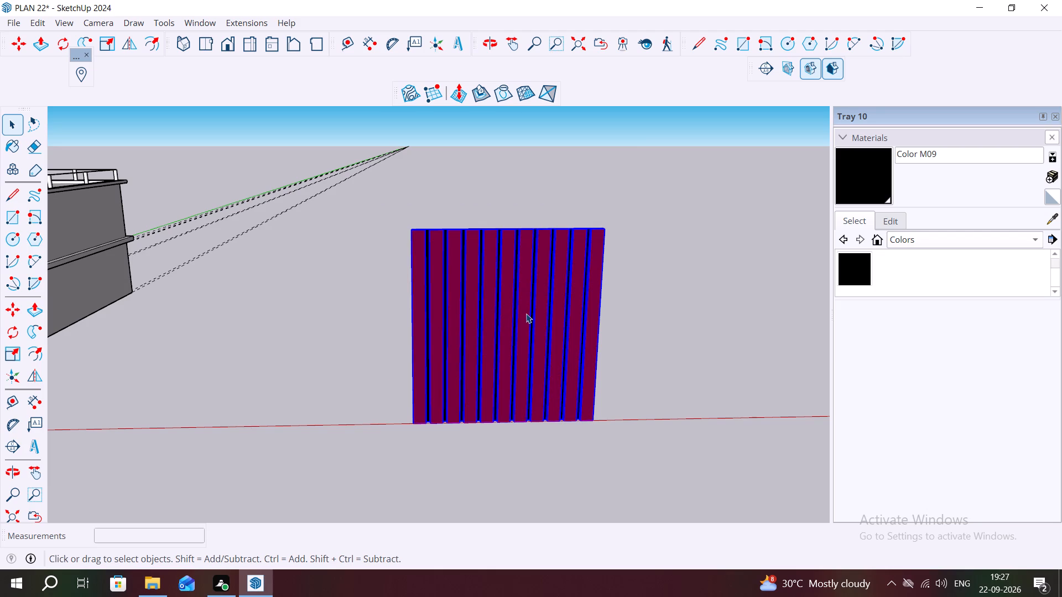
triple_click(526, 313)
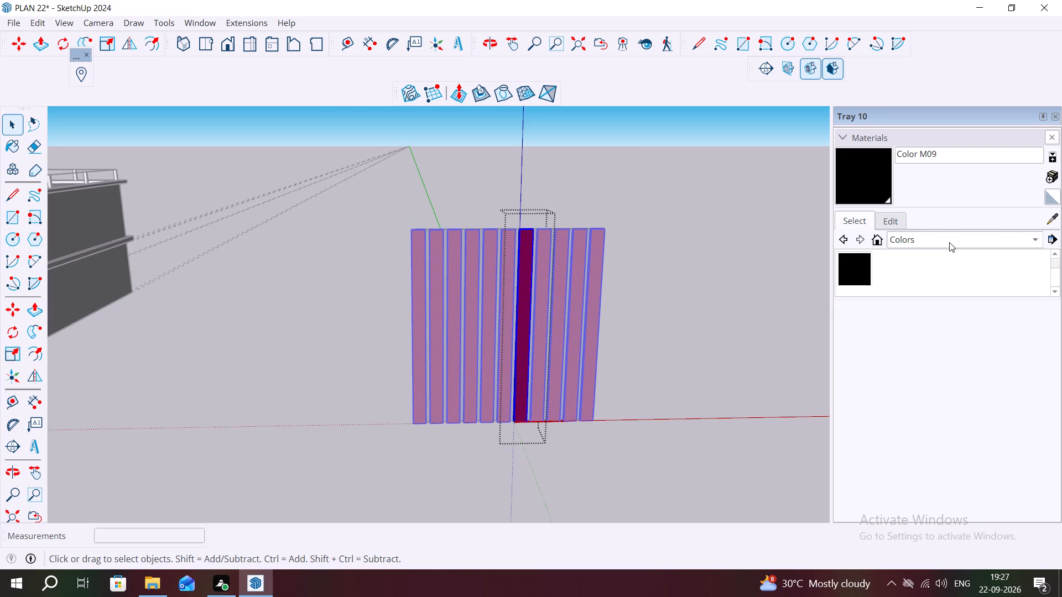
click(949, 242)
scroll(938, 281, up, 3)
click(929, 287)
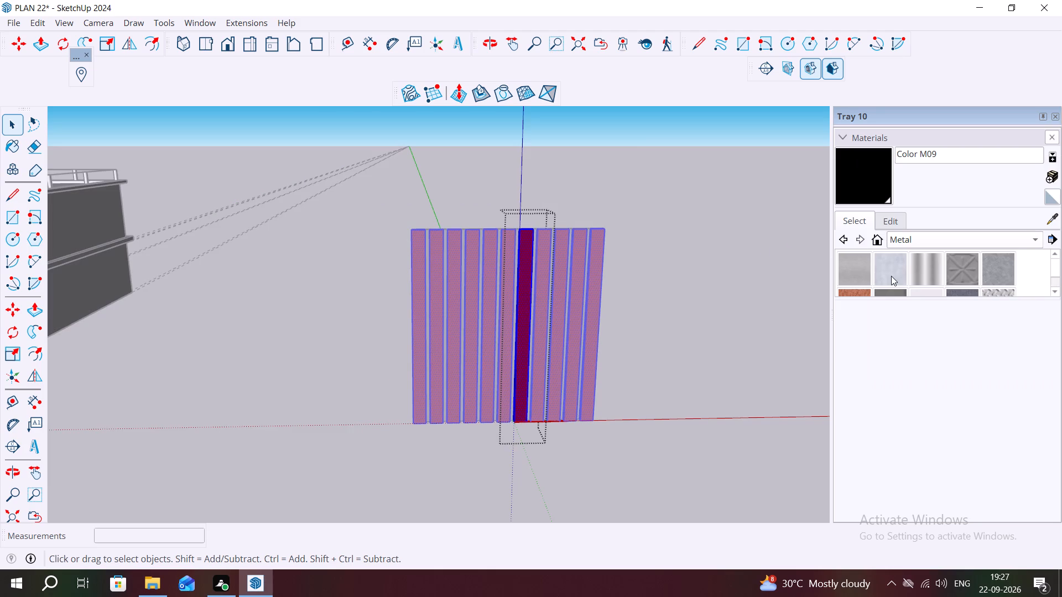
click(892, 276)
click(526, 293)
middle_drag(650, 315, 618, 340)
key(Escape)
double_click(640, 274)
key(space)
double_click(633, 285)
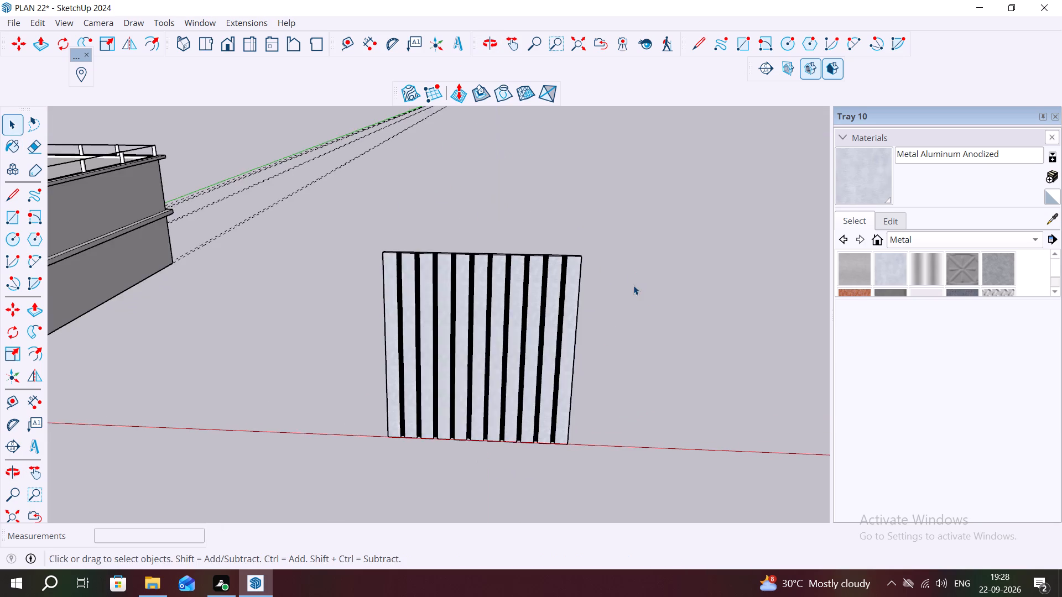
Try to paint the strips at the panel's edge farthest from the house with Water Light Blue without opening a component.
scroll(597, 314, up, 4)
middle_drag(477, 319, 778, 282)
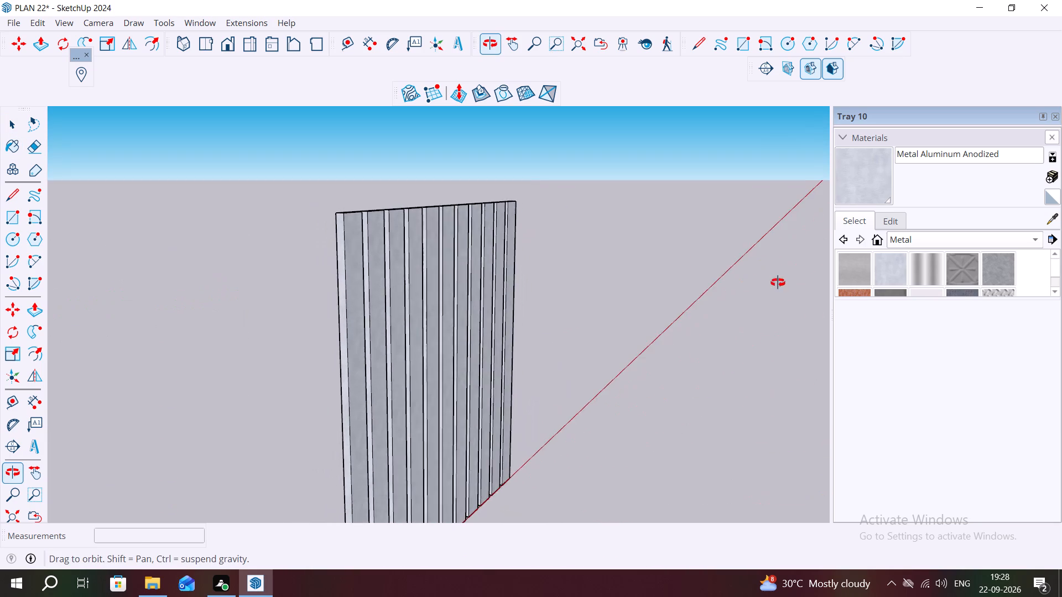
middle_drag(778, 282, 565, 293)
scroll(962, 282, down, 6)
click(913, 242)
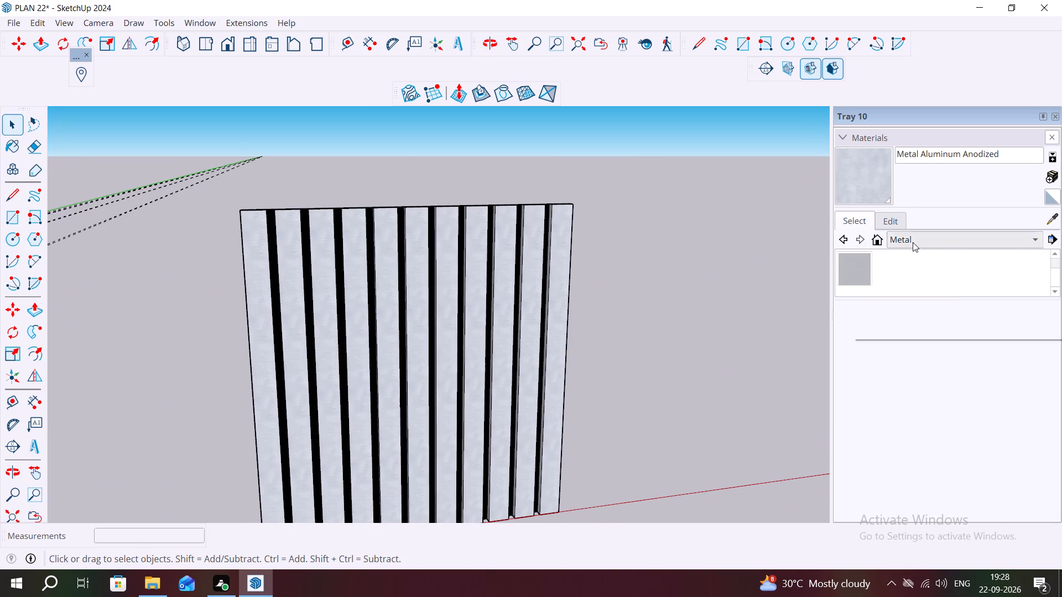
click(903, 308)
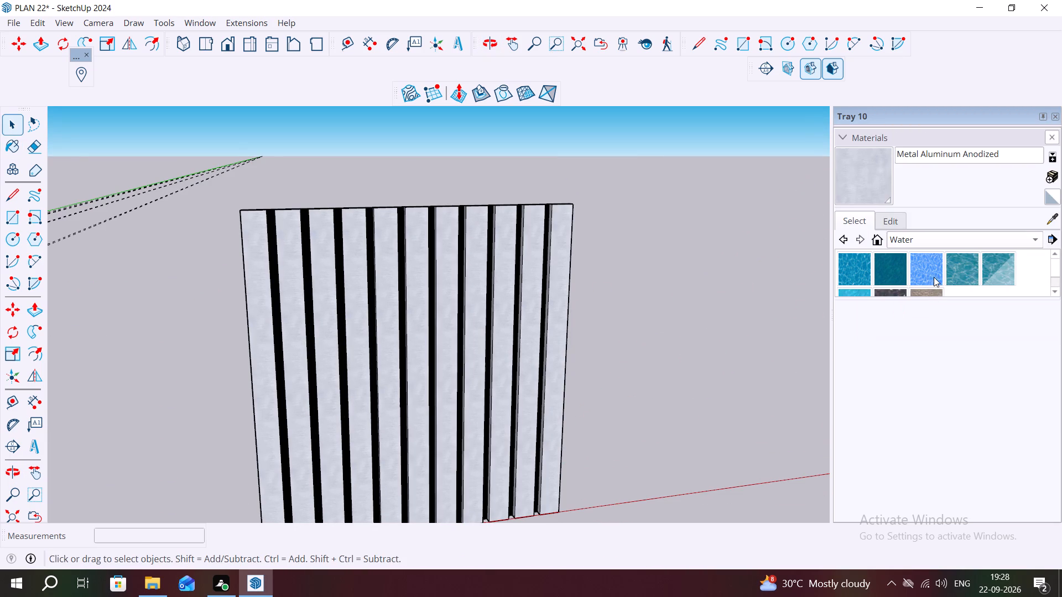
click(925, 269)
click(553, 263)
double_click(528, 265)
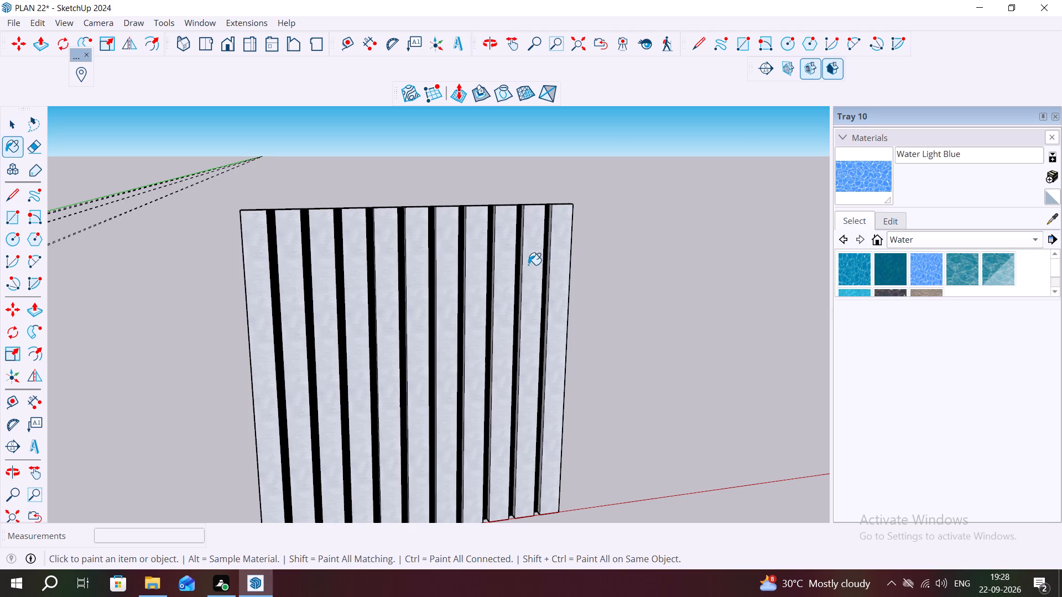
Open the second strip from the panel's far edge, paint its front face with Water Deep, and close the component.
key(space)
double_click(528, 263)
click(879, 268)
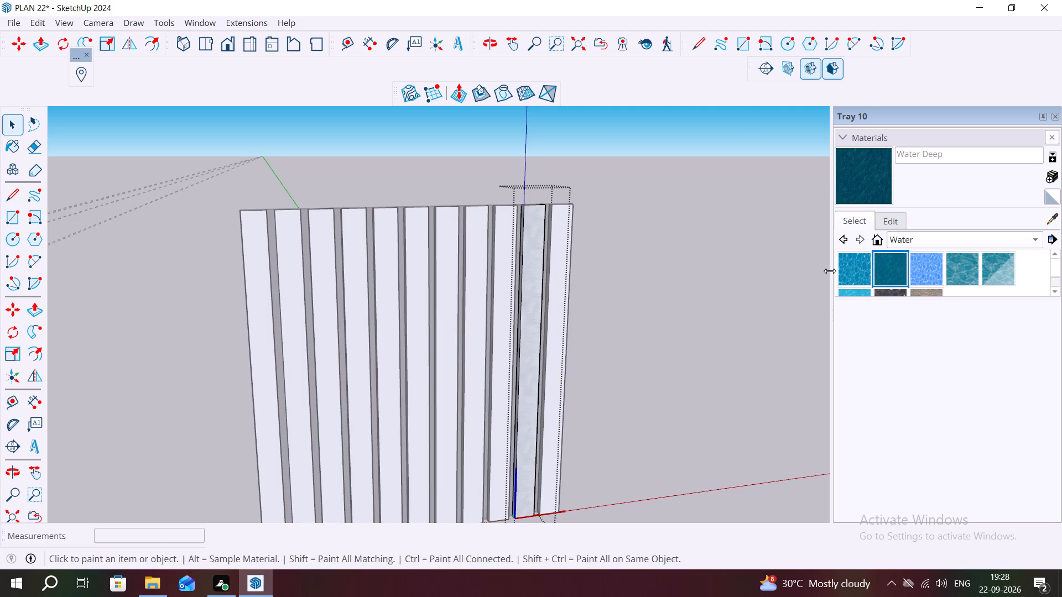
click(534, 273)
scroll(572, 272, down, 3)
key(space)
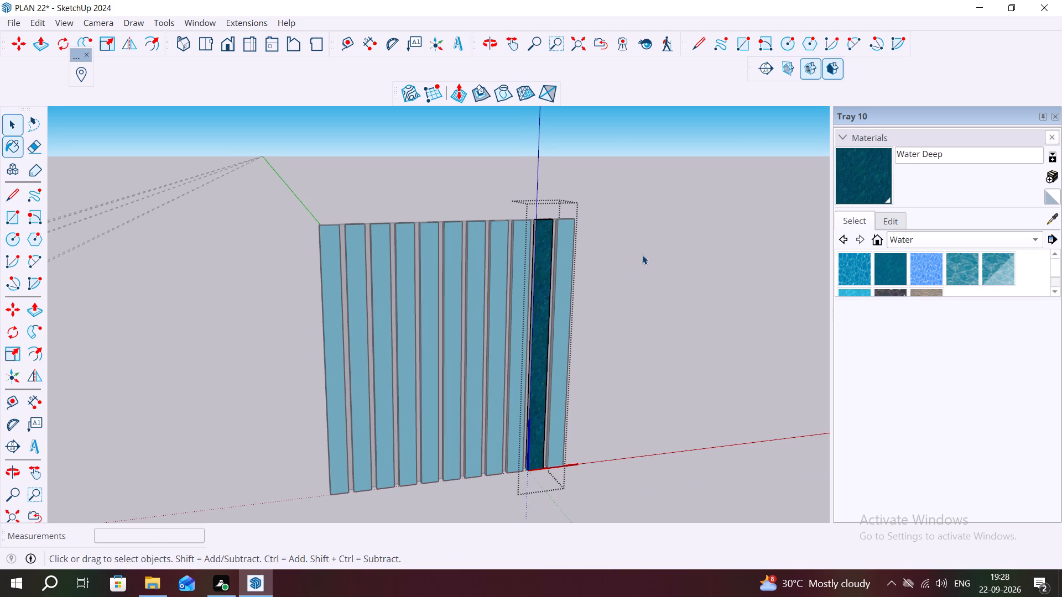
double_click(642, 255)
Examine the Water Deep finish on the strips' front faces and the gaps between them from several angles.
middle_drag(506, 283, 29, 284)
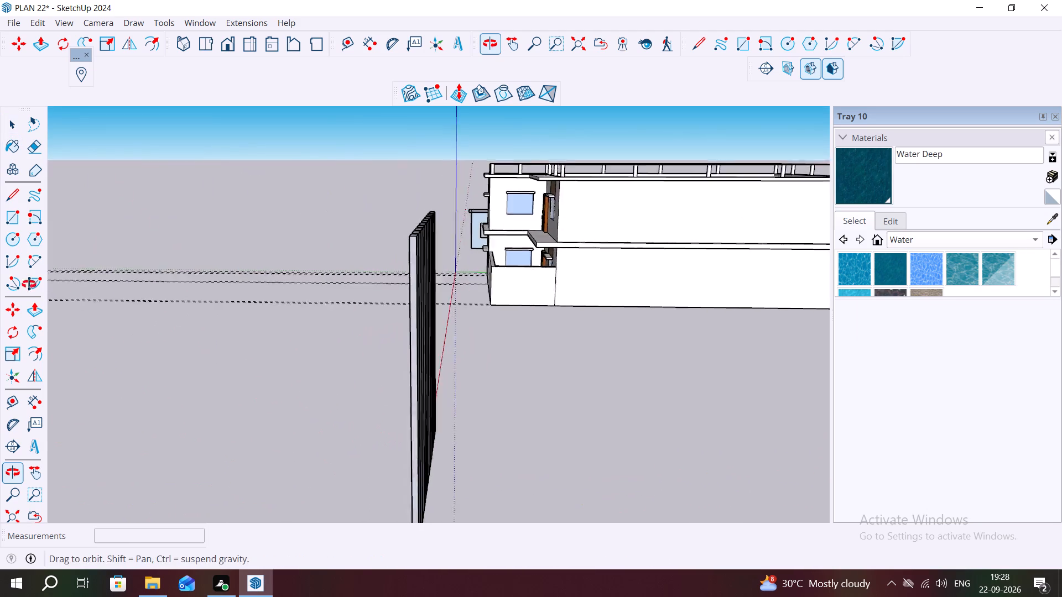
middle_drag(29, 284, 445, 251)
scroll(445, 251, down, 5)
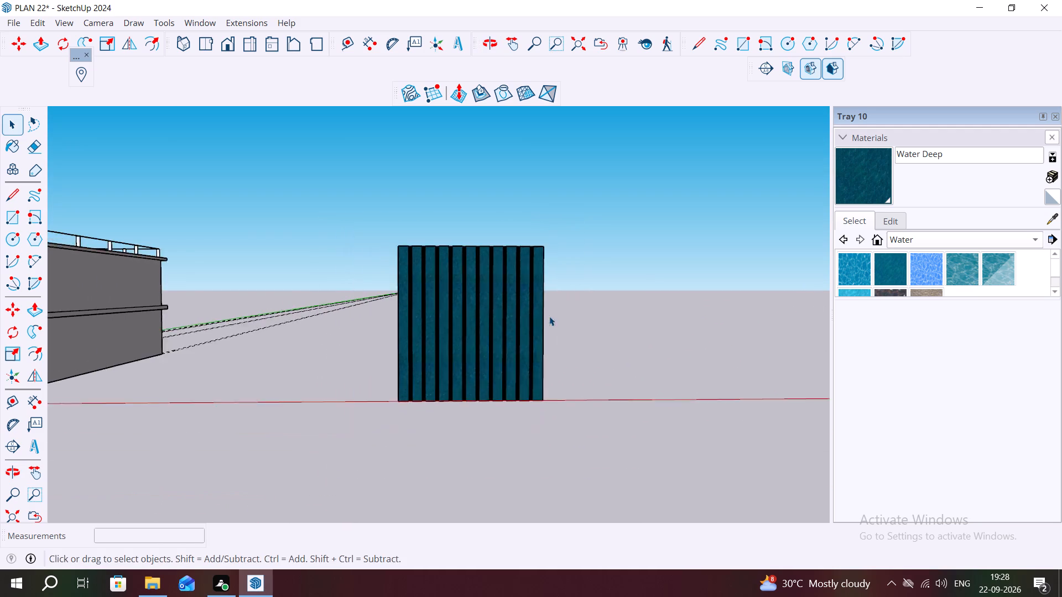
scroll(549, 316, down, 2)
middle_drag(569, 324, 644, 397)
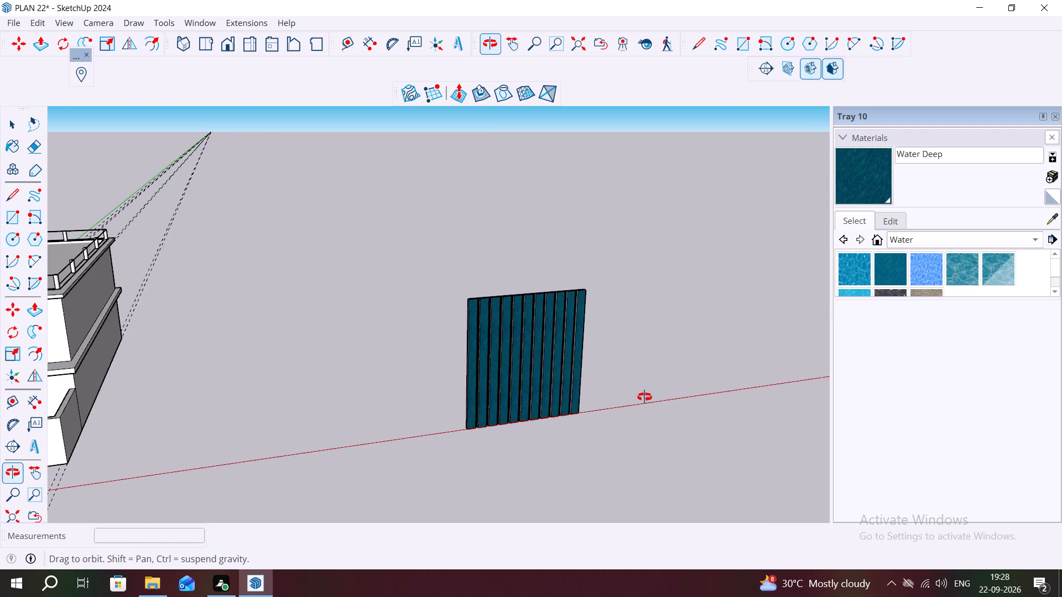
middle_drag(644, 397, 621, 313)
scroll(587, 298, up, 8)
middle_drag(643, 293, 534, 373)
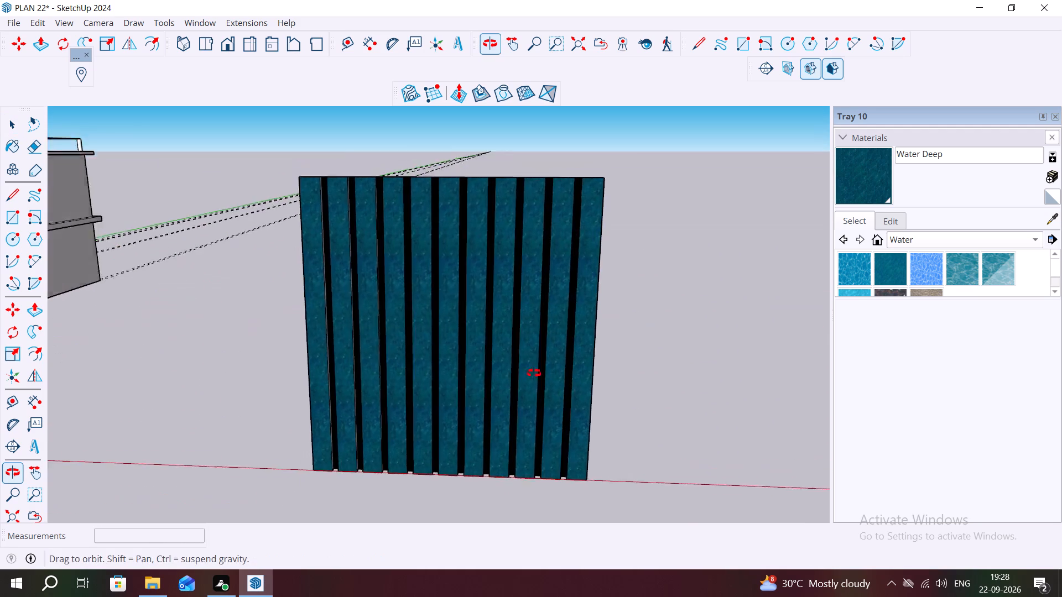
middle_drag(534, 373, 454, 379)
scroll(452, 379, up, 12)
middle_drag(470, 360, 456, 360)
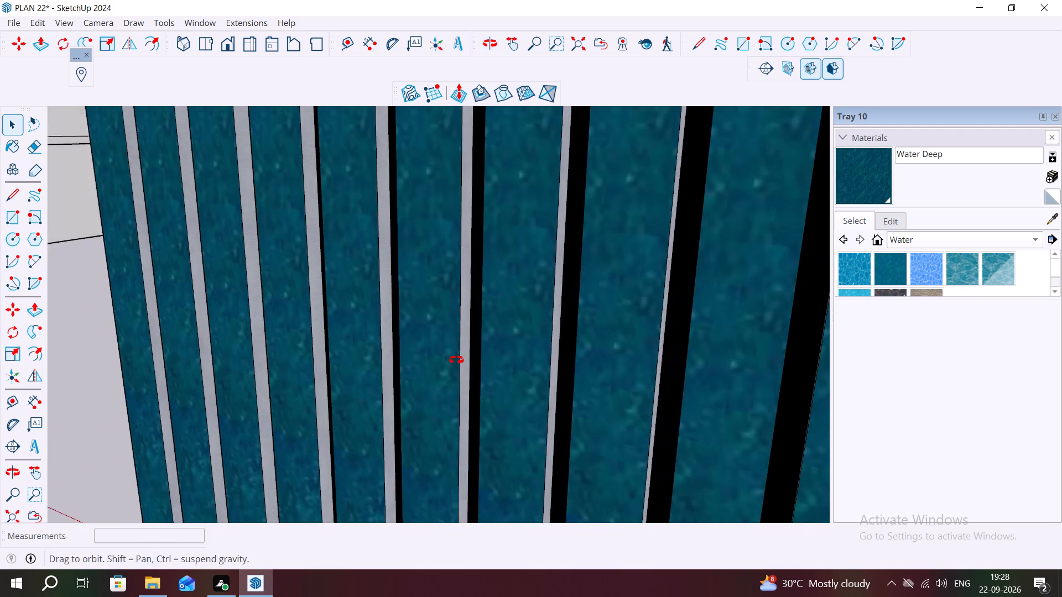
middle_drag(456, 360, 754, 394)
scroll(752, 394, up, 1)
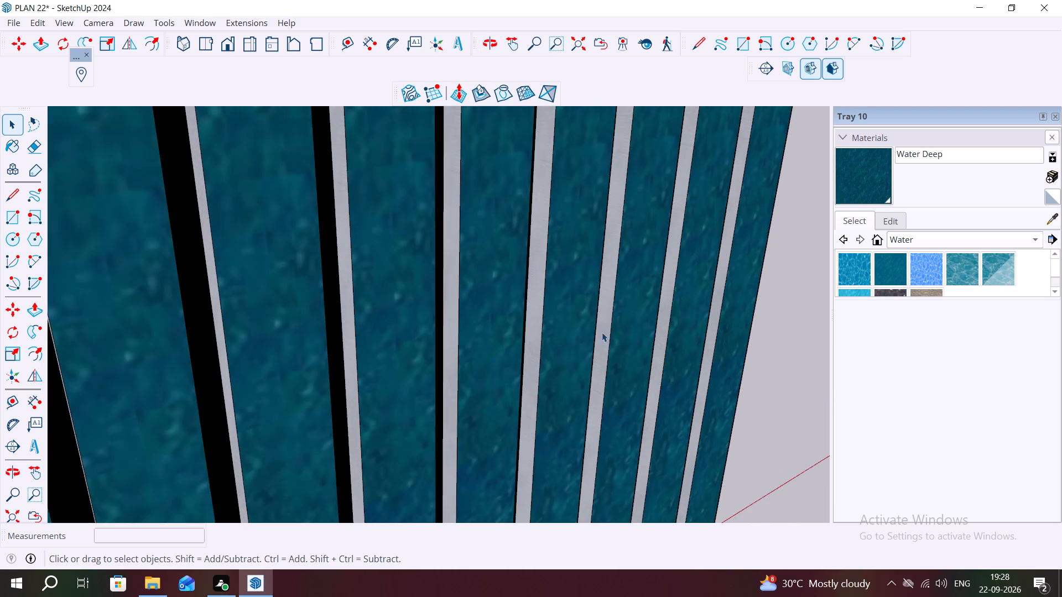
scroll(602, 332, down, 8)
scroll(568, 308, up, 1)
scroll(568, 308, down, 10)
middle_drag(873, 378, 670, 393)
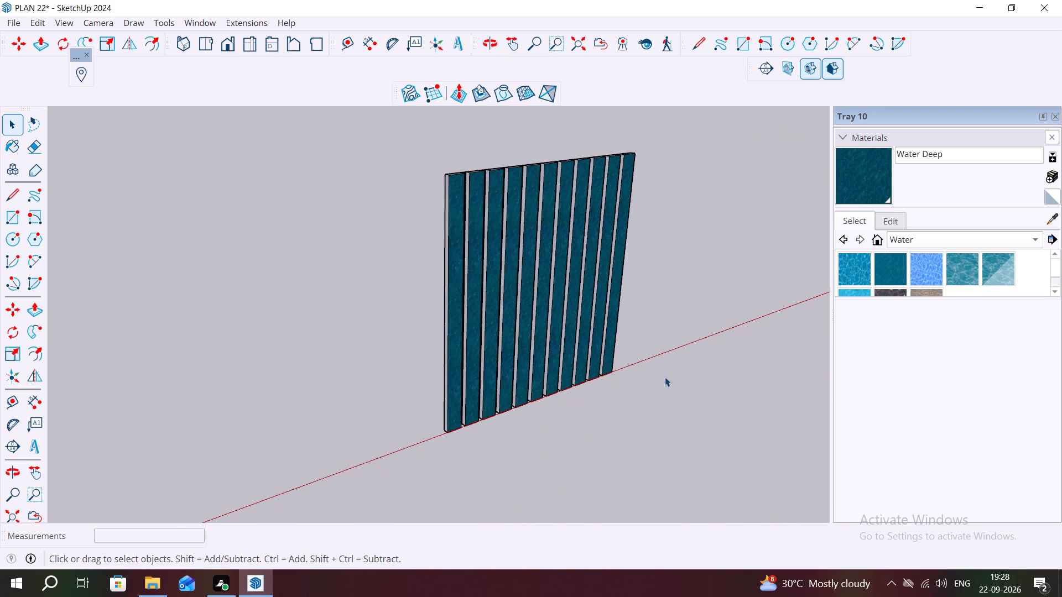
scroll(662, 370, up, 7)
scroll(631, 350, down, 8)
middle_drag(647, 334, 559, 345)
Open a middle strip component, paint its front face with Water Light Blue, and close the component.
scroll(554, 341, up, 2)
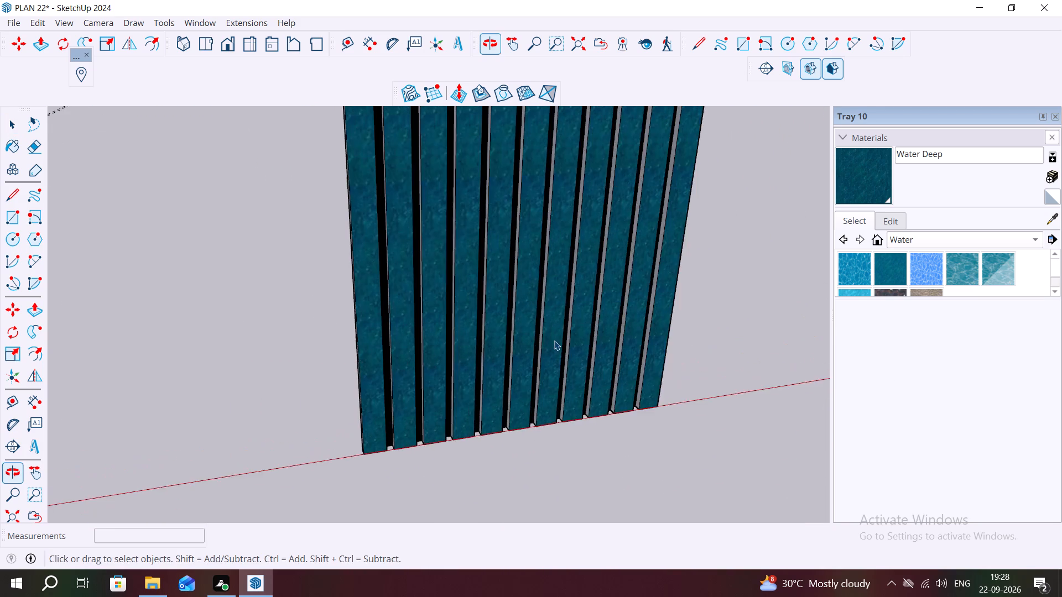
scroll(554, 341, up, 7)
double_click(558, 328)
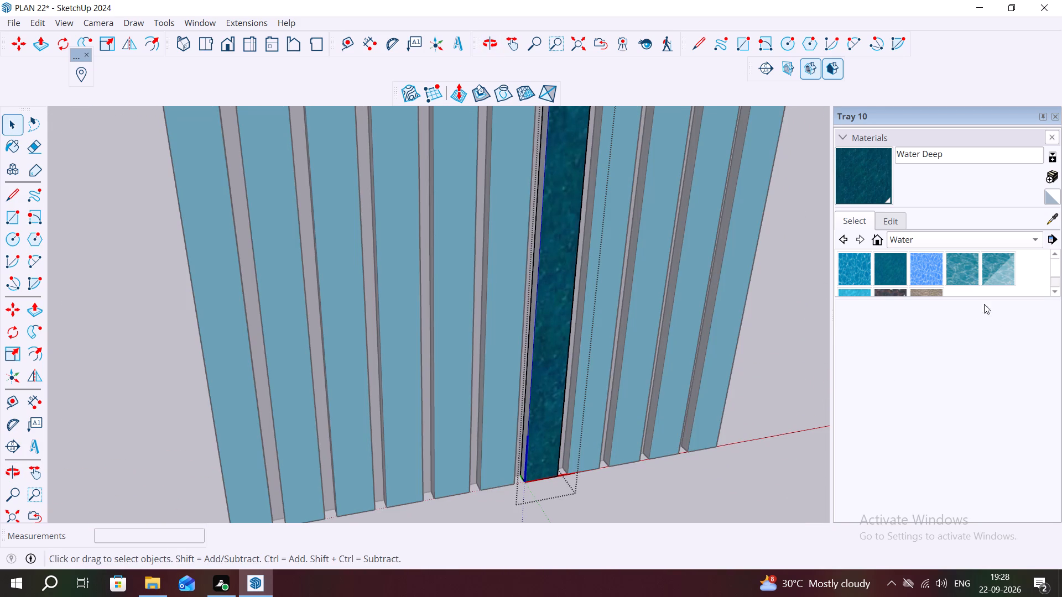
click(923, 276)
click(555, 303)
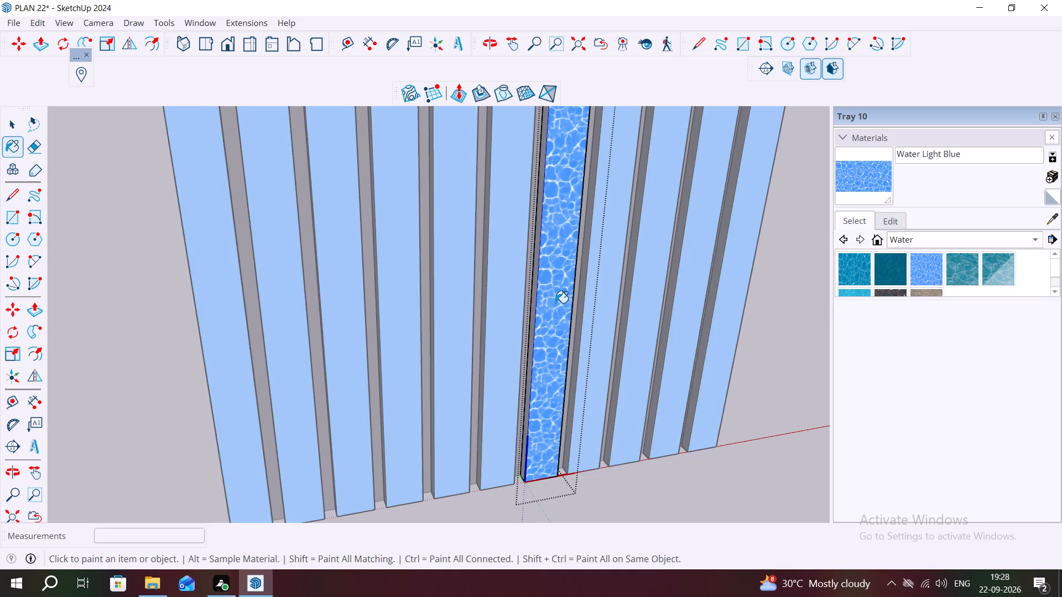
scroll(555, 303, down, 1)
double_click(779, 286)
key(space)
double_click(781, 286)
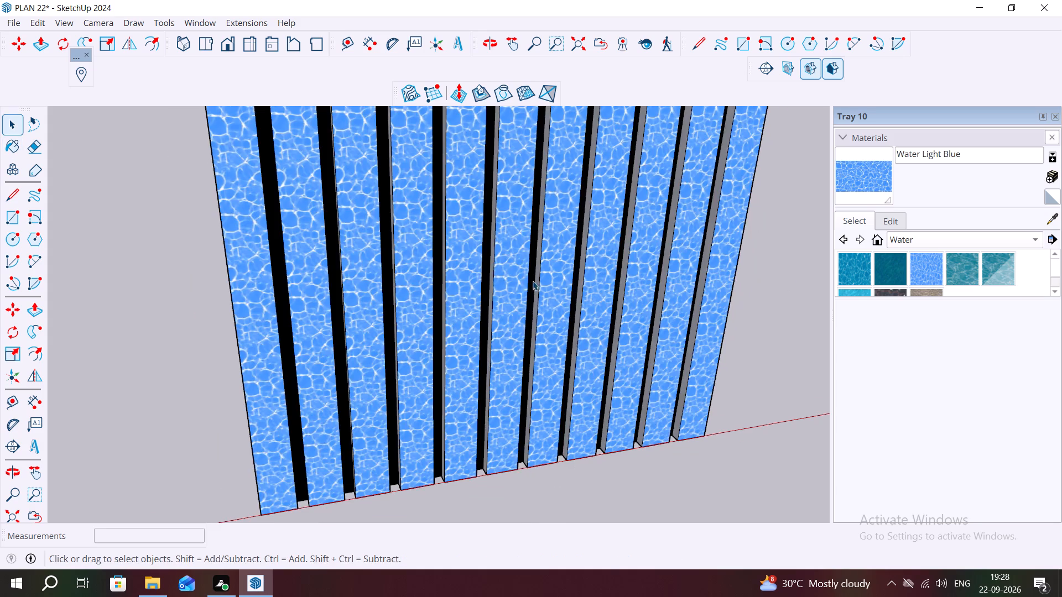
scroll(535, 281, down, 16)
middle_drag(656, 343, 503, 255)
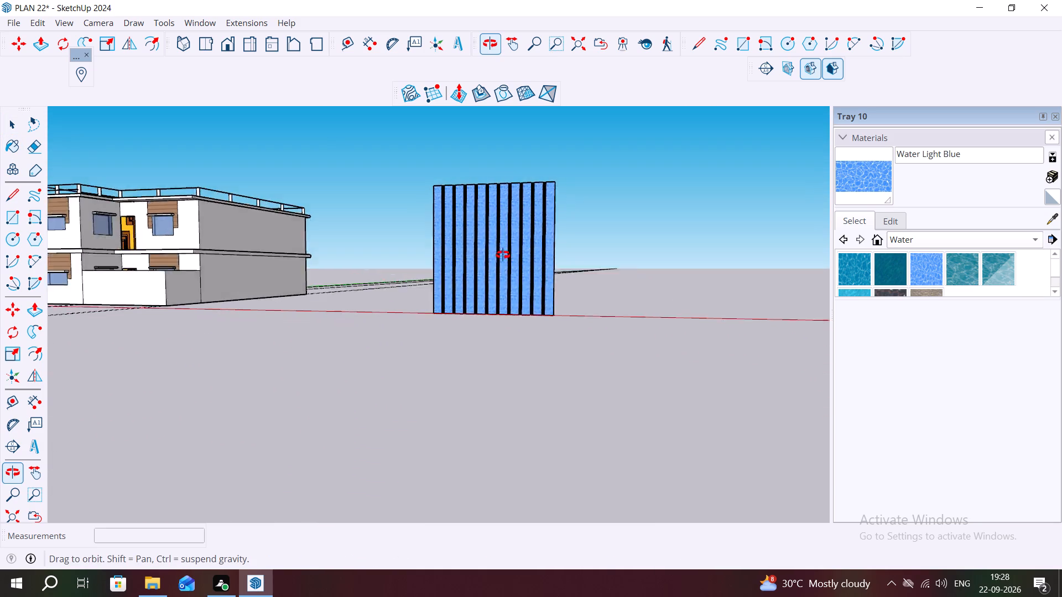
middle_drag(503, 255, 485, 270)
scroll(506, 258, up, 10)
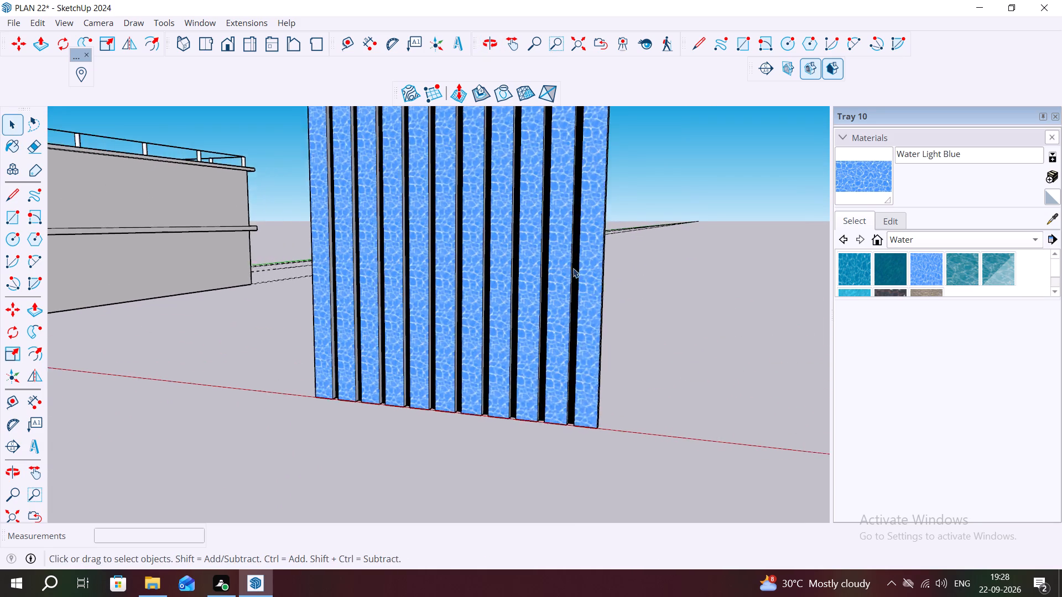
Delete all strips of the water-painted slatted panel beside the house.
scroll(573, 268, up, 10)
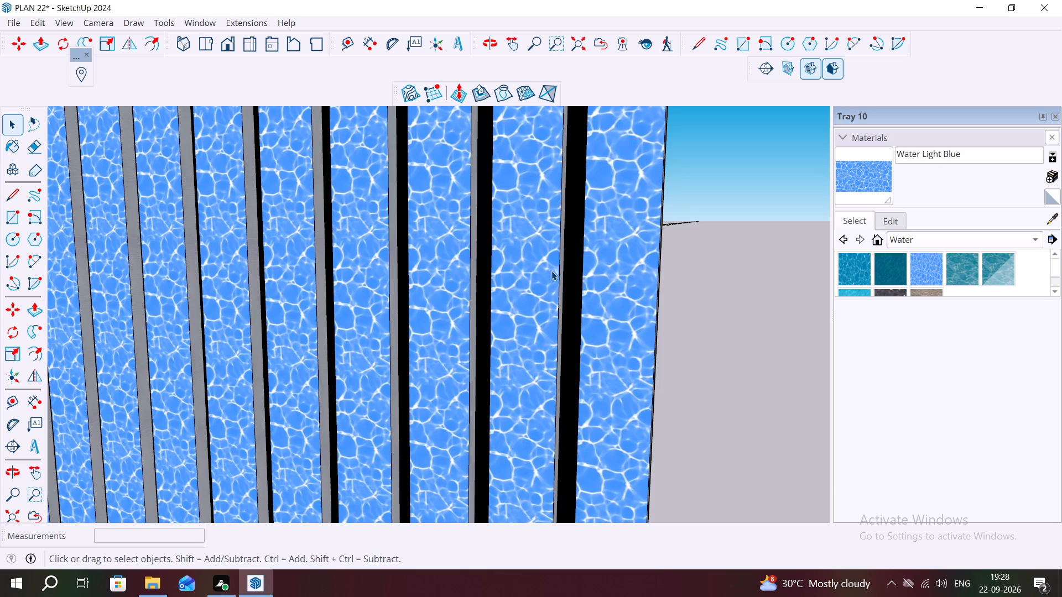
scroll(556, 276, down, 2)
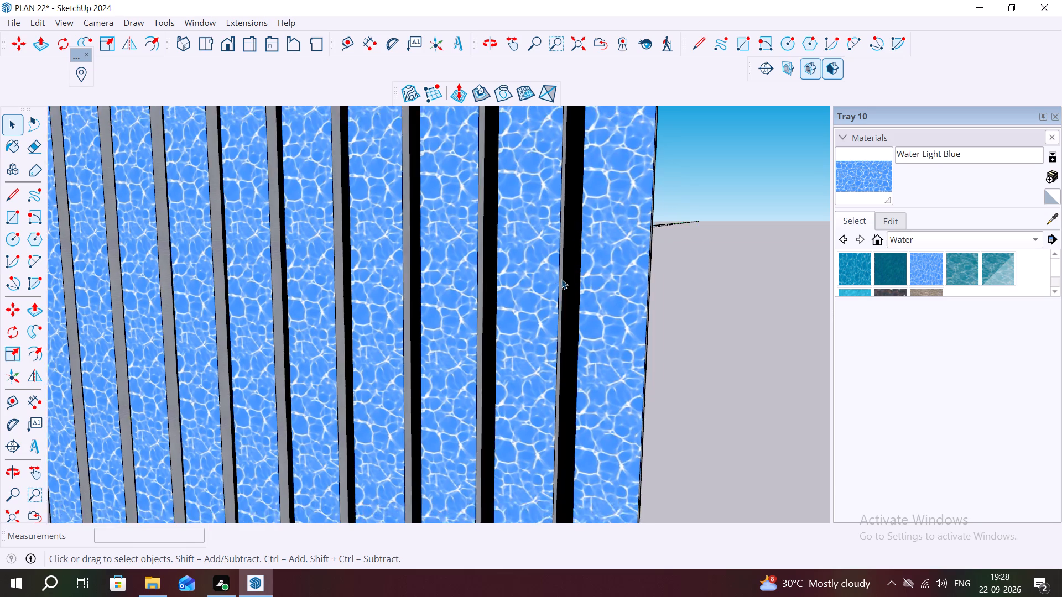
scroll(561, 279, down, 17)
drag(611, 252, 529, 357)
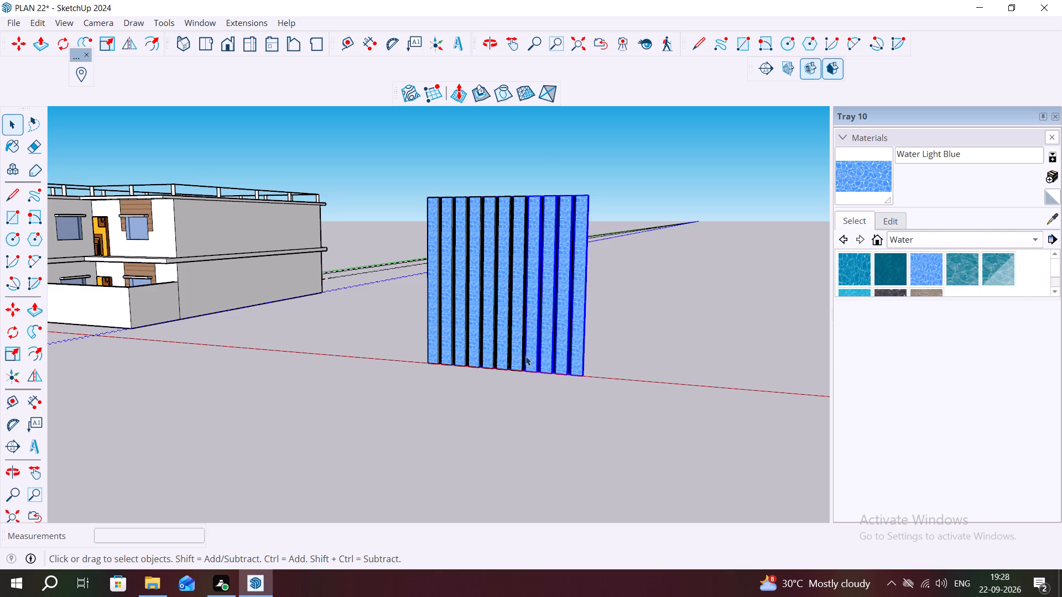
key(Escape)
drag(649, 270, 454, 427)
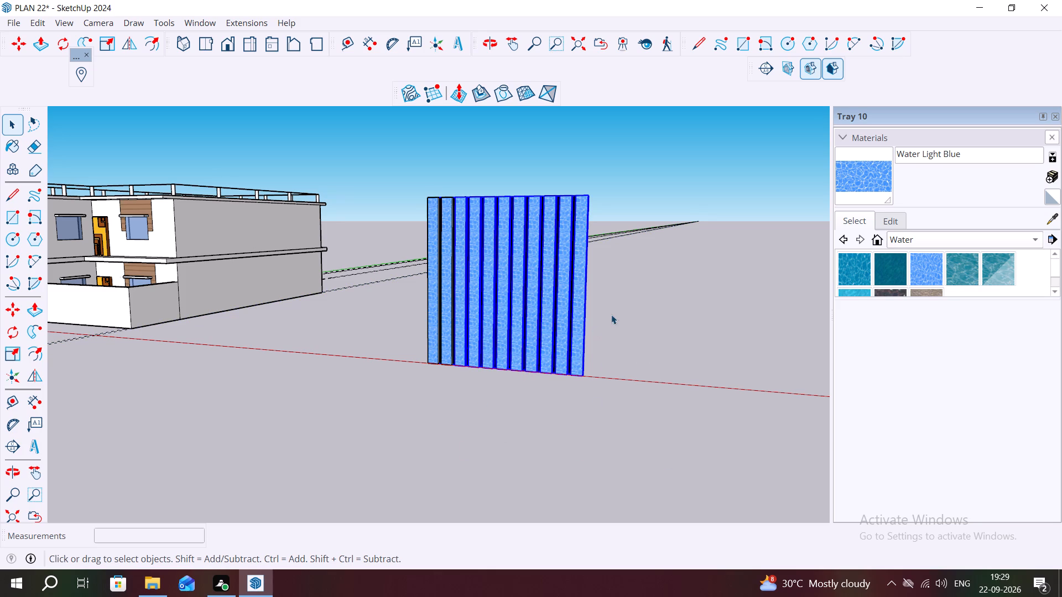
key(Delete)
drag(520, 274, 382, 338)
key(Delete)
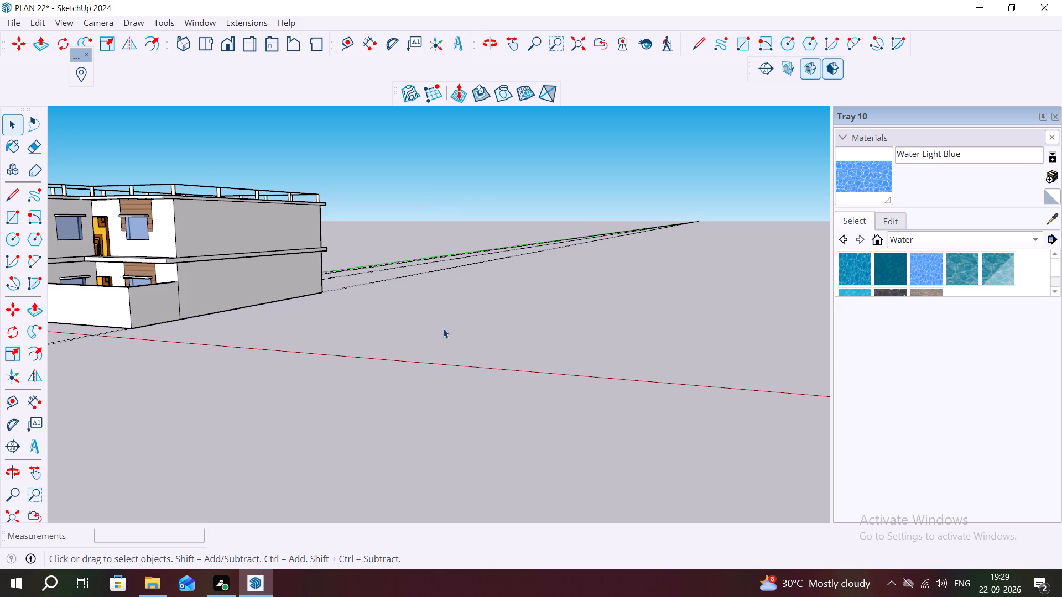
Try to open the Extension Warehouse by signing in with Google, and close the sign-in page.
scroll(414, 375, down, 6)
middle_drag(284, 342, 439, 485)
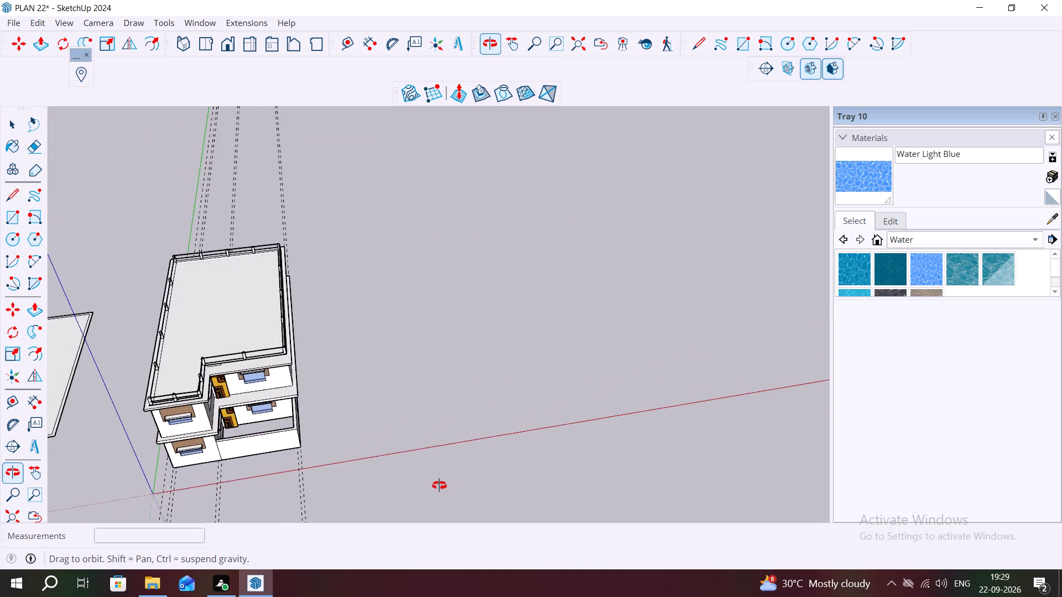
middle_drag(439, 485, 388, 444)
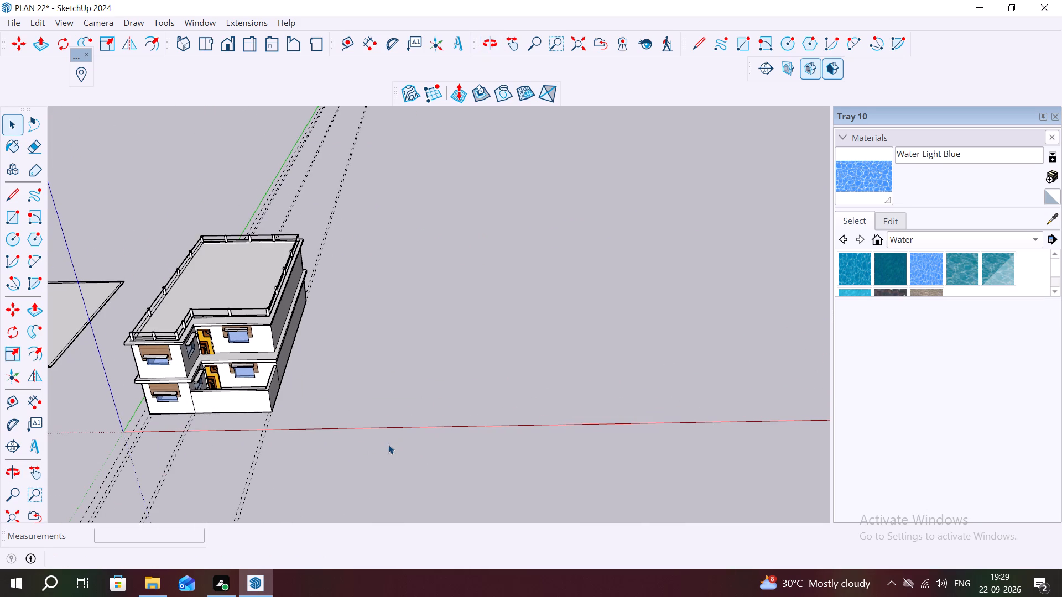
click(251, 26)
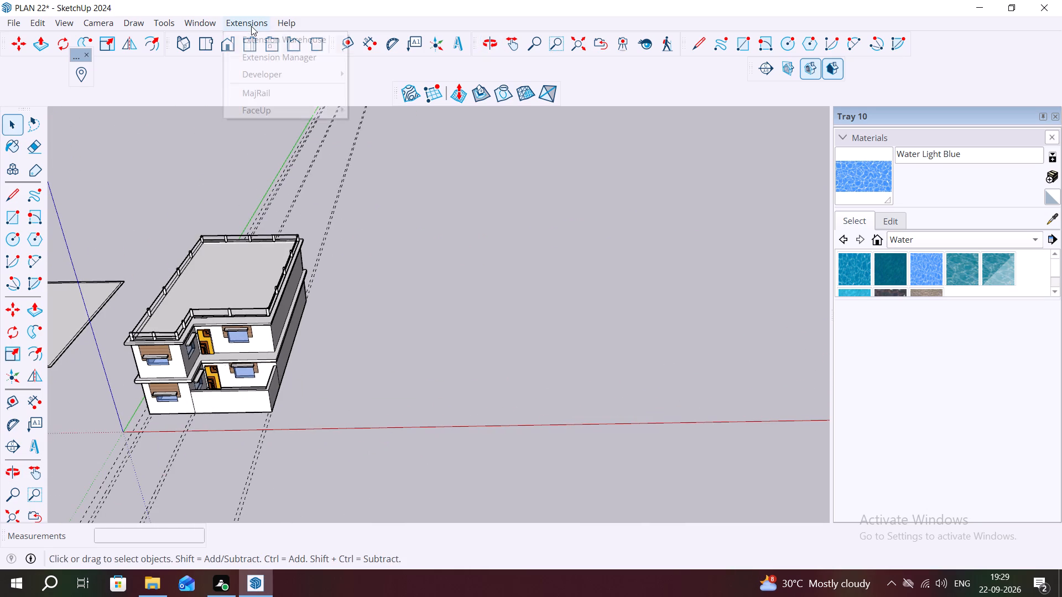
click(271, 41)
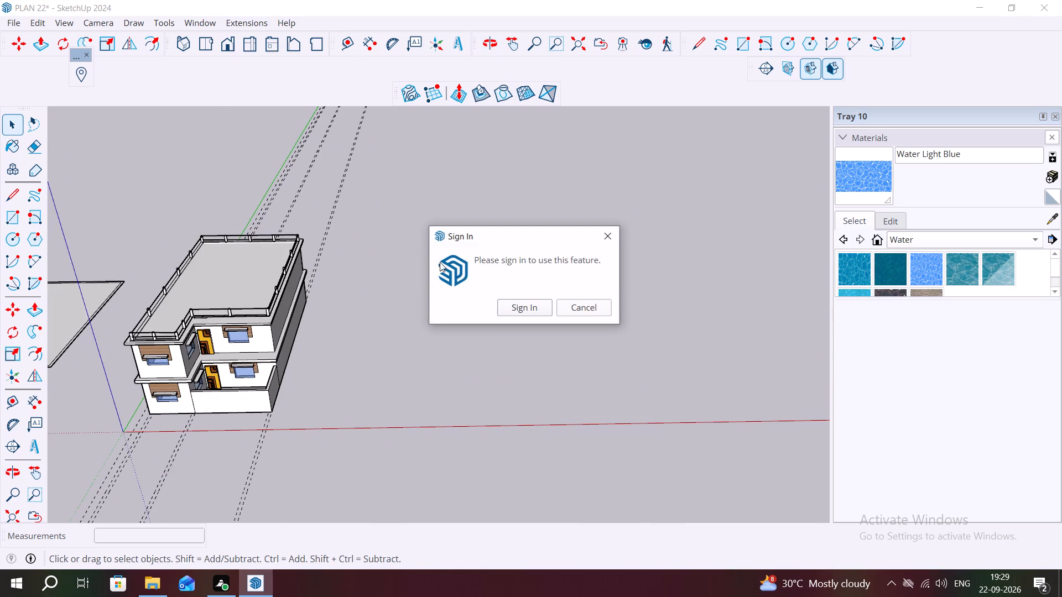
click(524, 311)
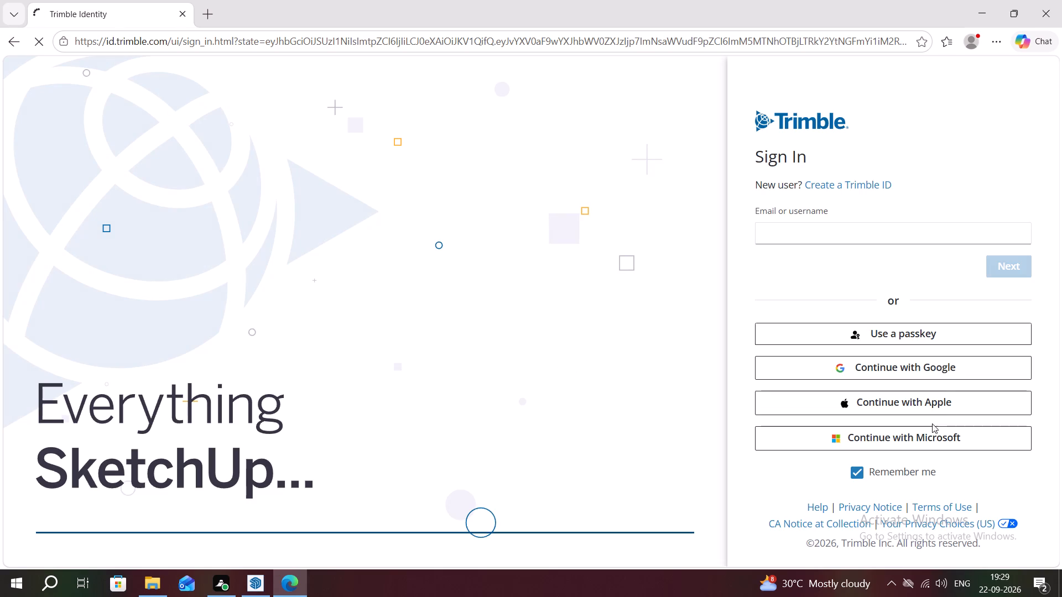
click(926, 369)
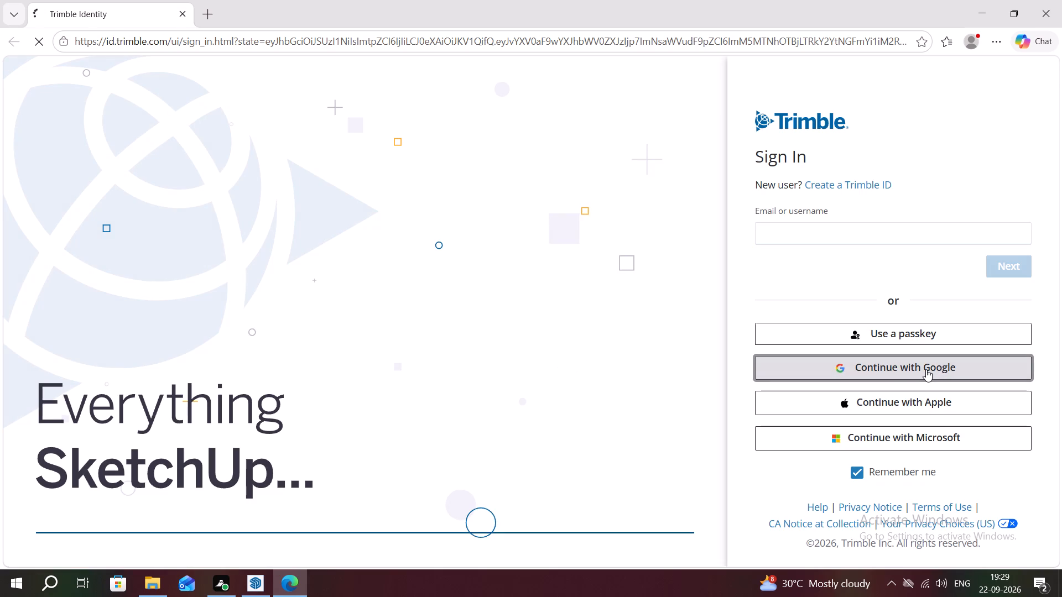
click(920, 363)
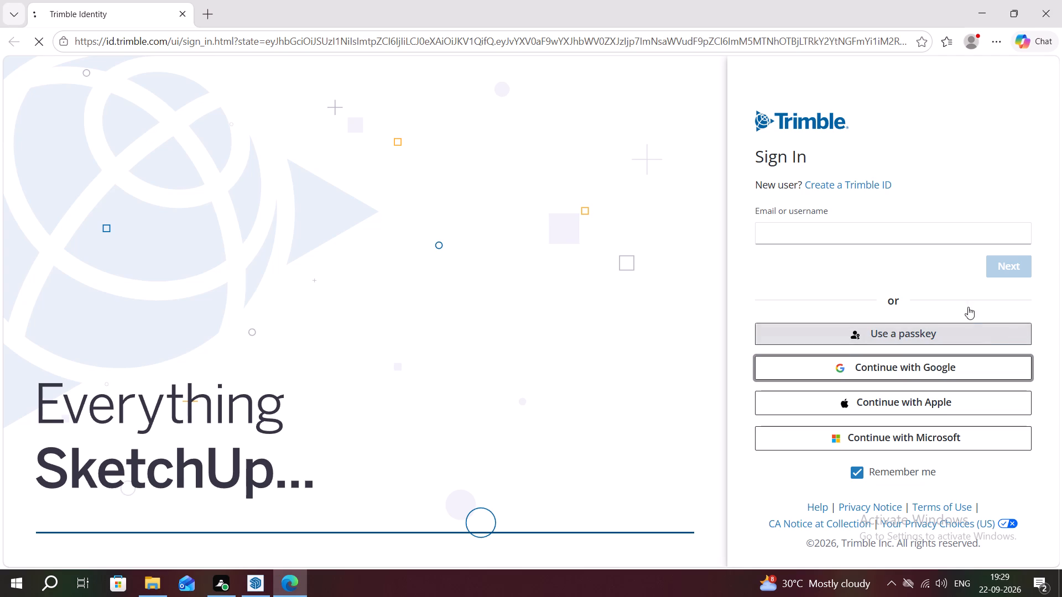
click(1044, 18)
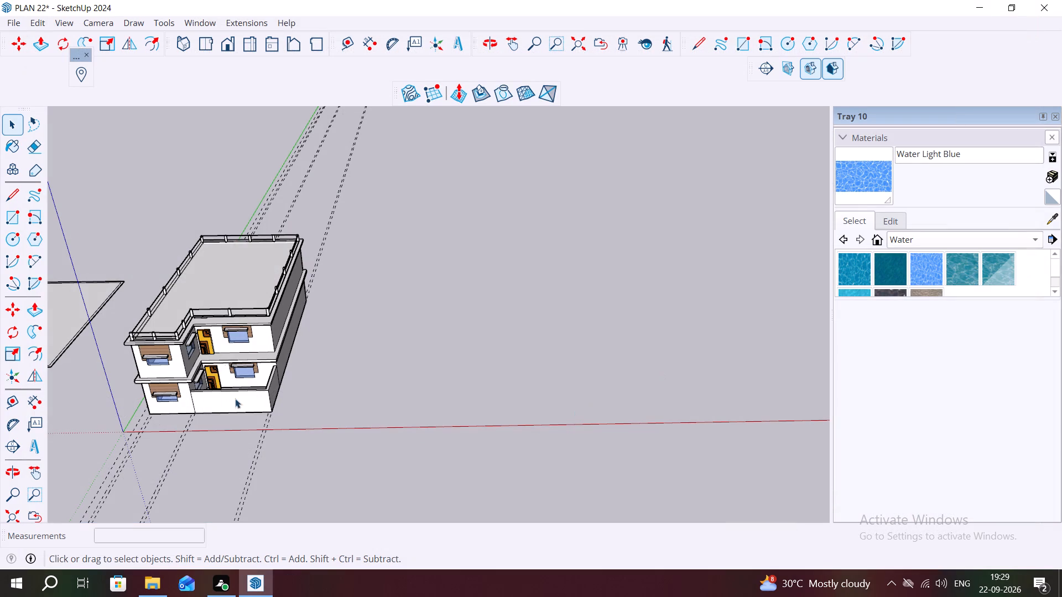
Examine the house's front, roof and side wall from several angles.
scroll(334, 357, down, 3)
middle_drag(282, 396, 252, 259)
scroll(248, 258, down, 1)
scroll(185, 317, up, 5)
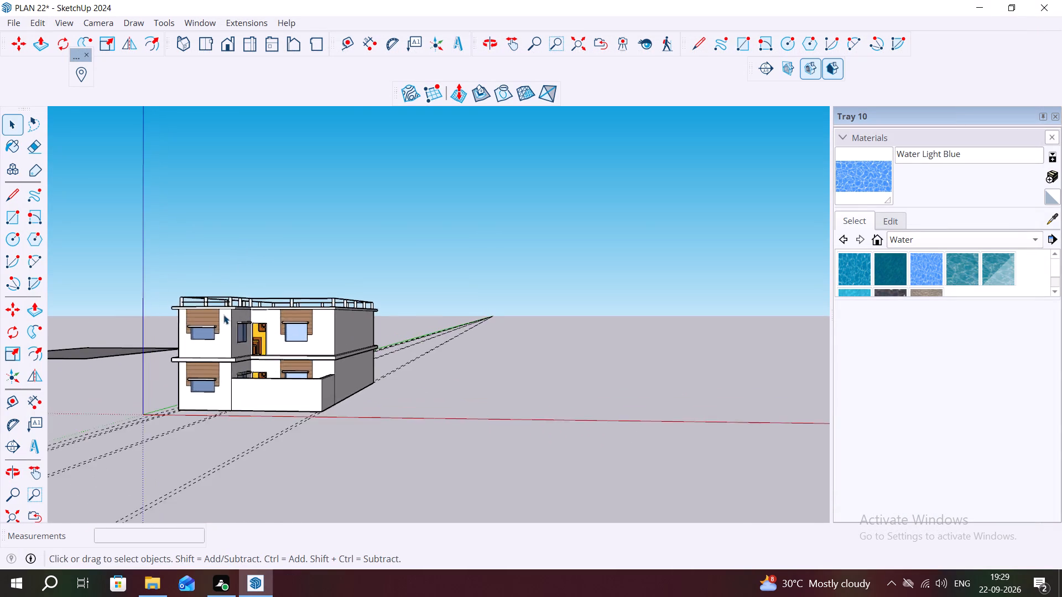
scroll(223, 315, up, 3)
scroll(431, 383, up, 2)
middle_drag(441, 326, 477, 579)
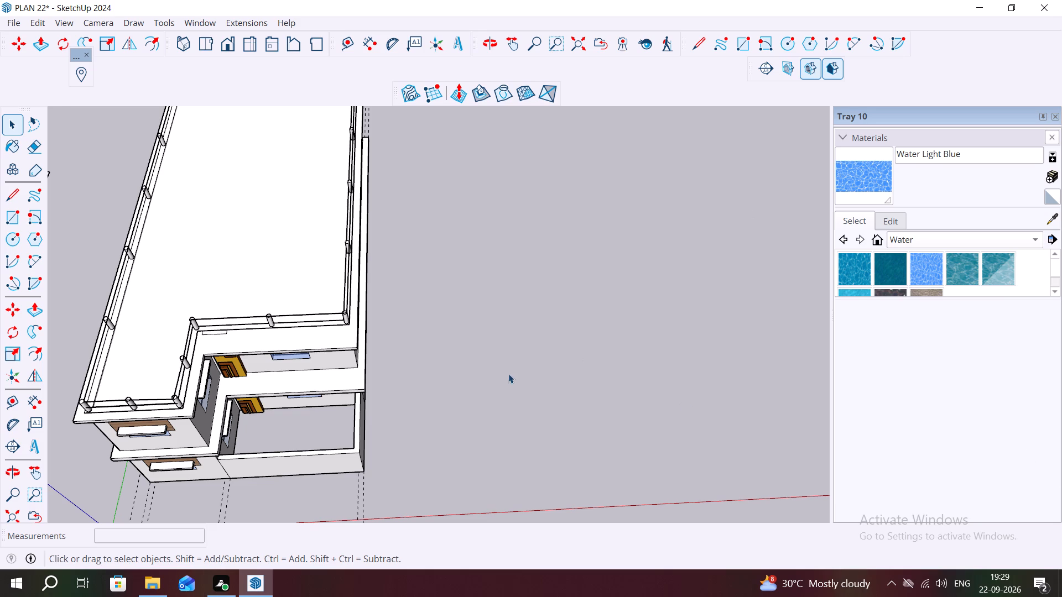
scroll(504, 350, down, 9)
middle_drag(377, 315, 344, 200)
scroll(434, 329, up, 8)
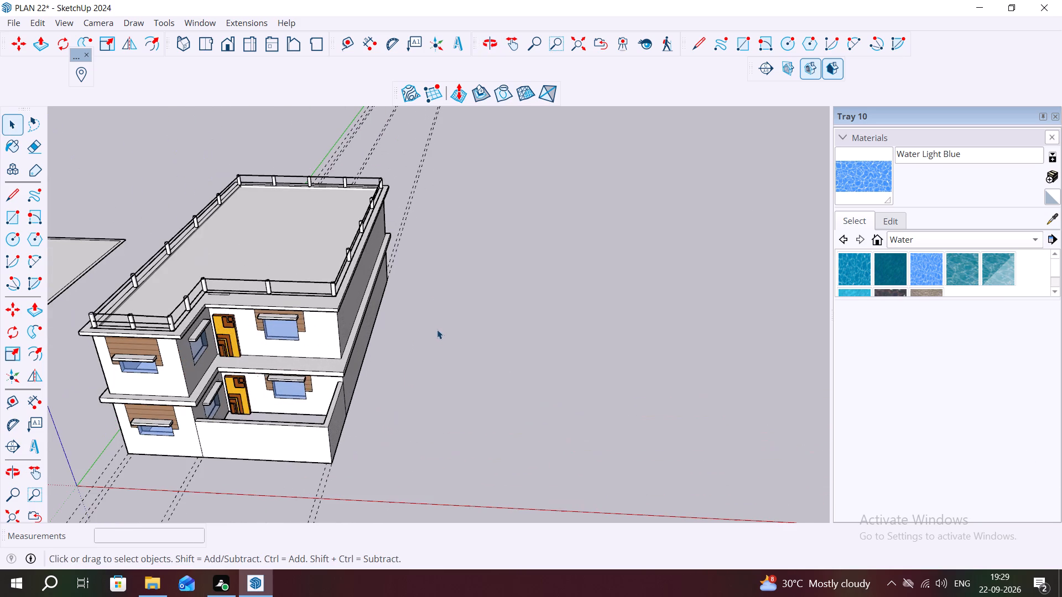
Draw a long ground rectangle about 33' 10" by 2' 7" on the open ground beside the house.
key(r)
click(553, 387)
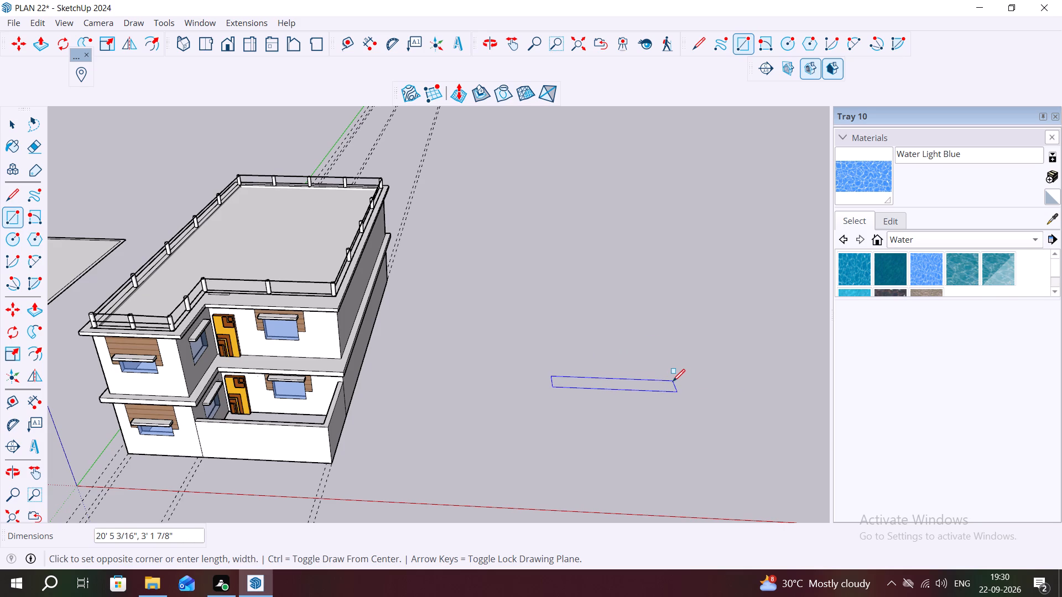
scroll(673, 381, up, 3)
scroll(673, 381, down, 3)
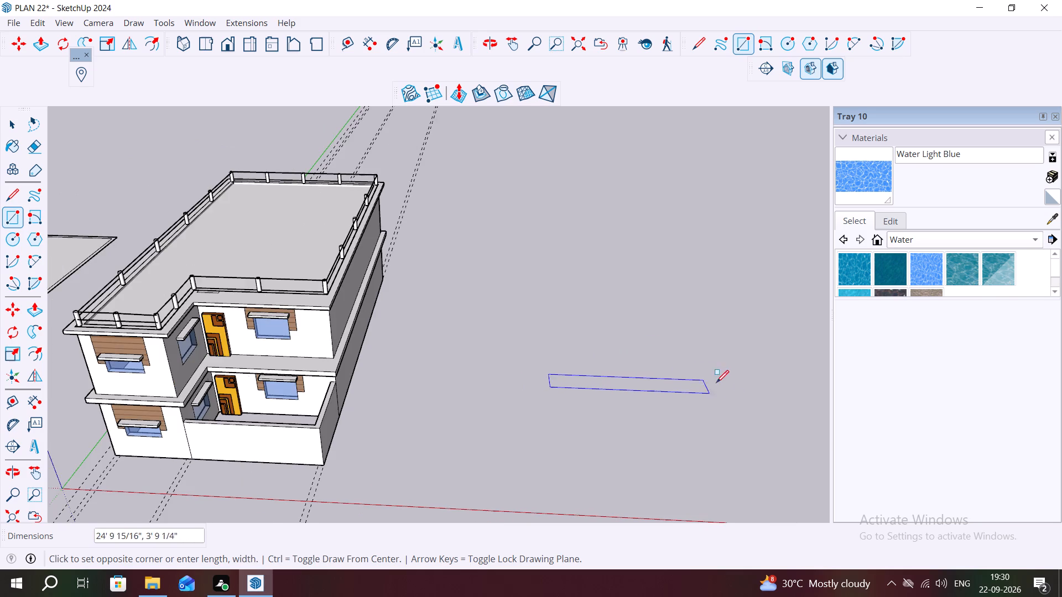
scroll(720, 384, up, 2)
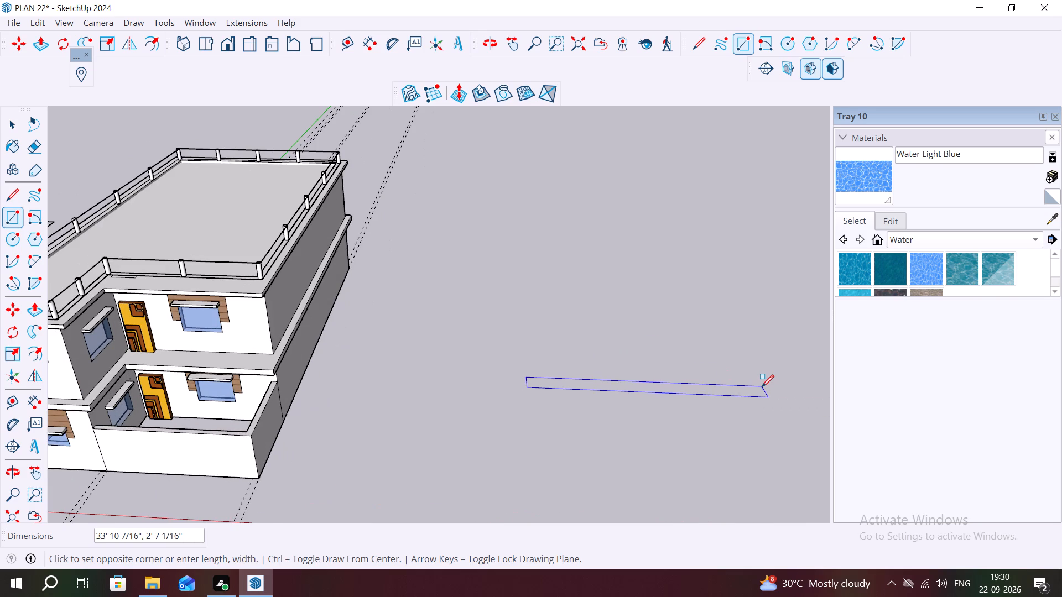
click(762, 387)
Push/pull the long rectangle upward 10' to form a wall.
scroll(488, 331, down, 8)
scroll(550, 324, up, 8)
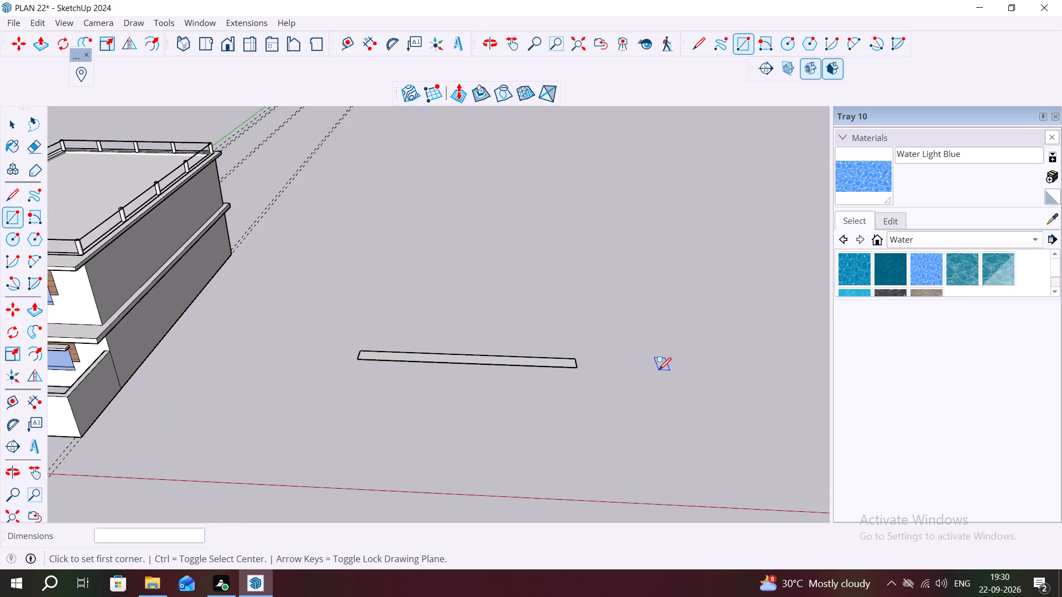
middle_drag(659, 371, 648, 320)
scroll(587, 315, up, 7)
middle_drag(544, 313, 543, 402)
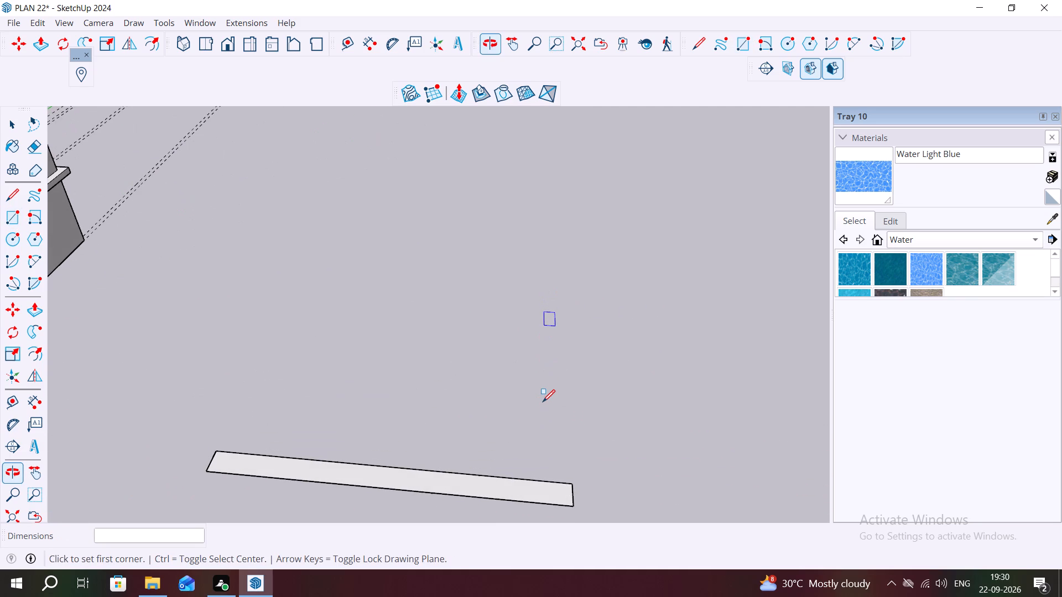
key(p)
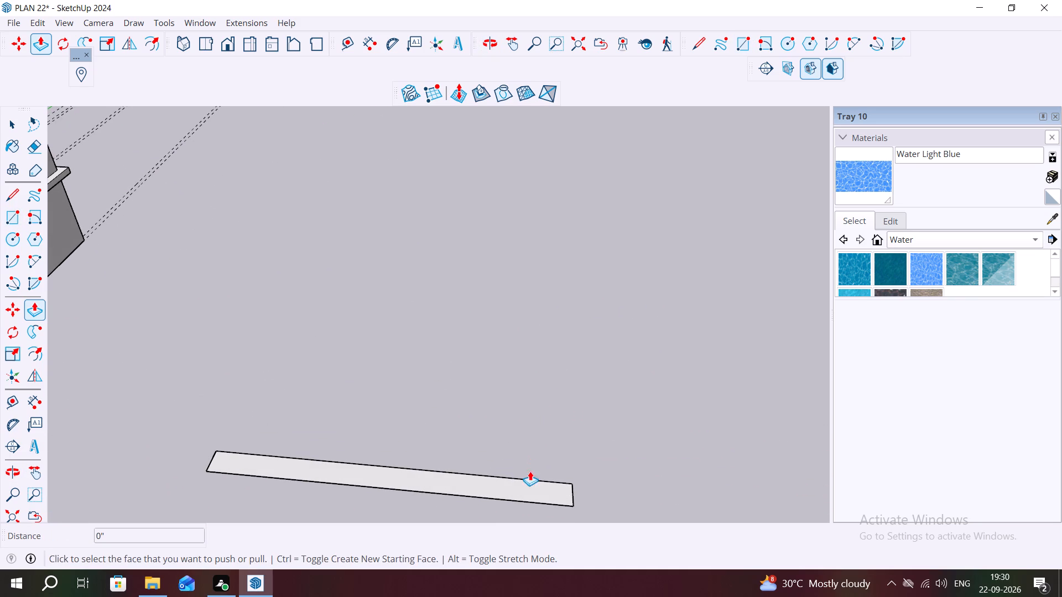
click(529, 485)
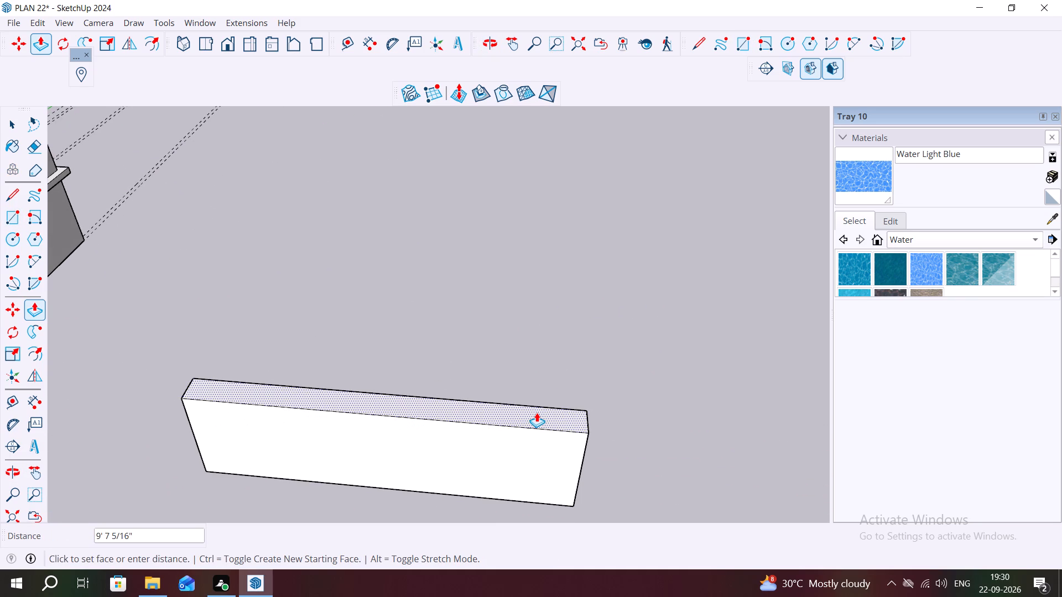
text(10)
key(apostrophe)
key(Return)
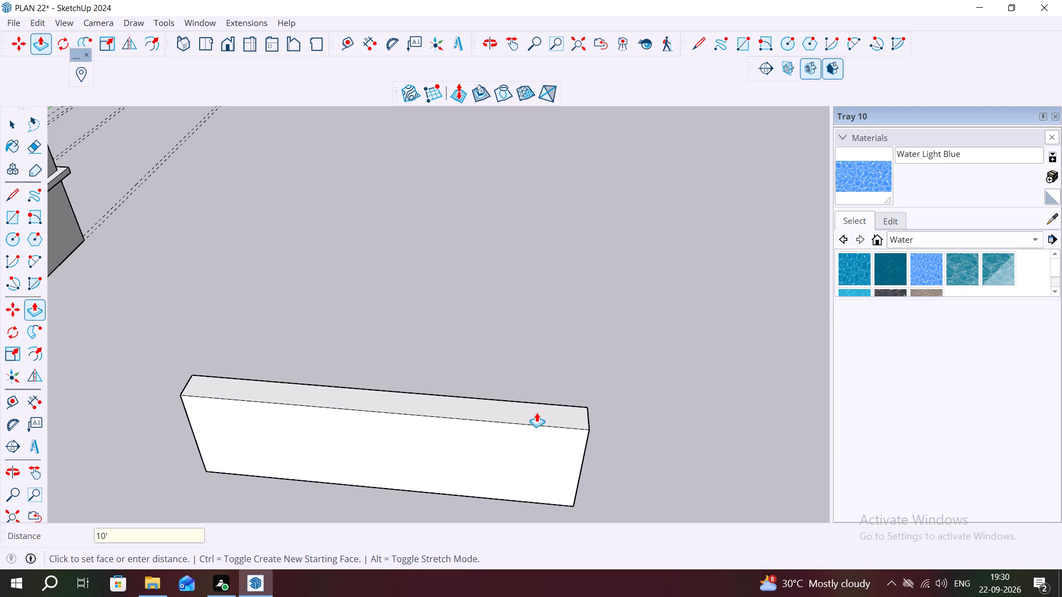
Select the whole 10' wall and make it a group.
key(space)
double_click(355, 400)
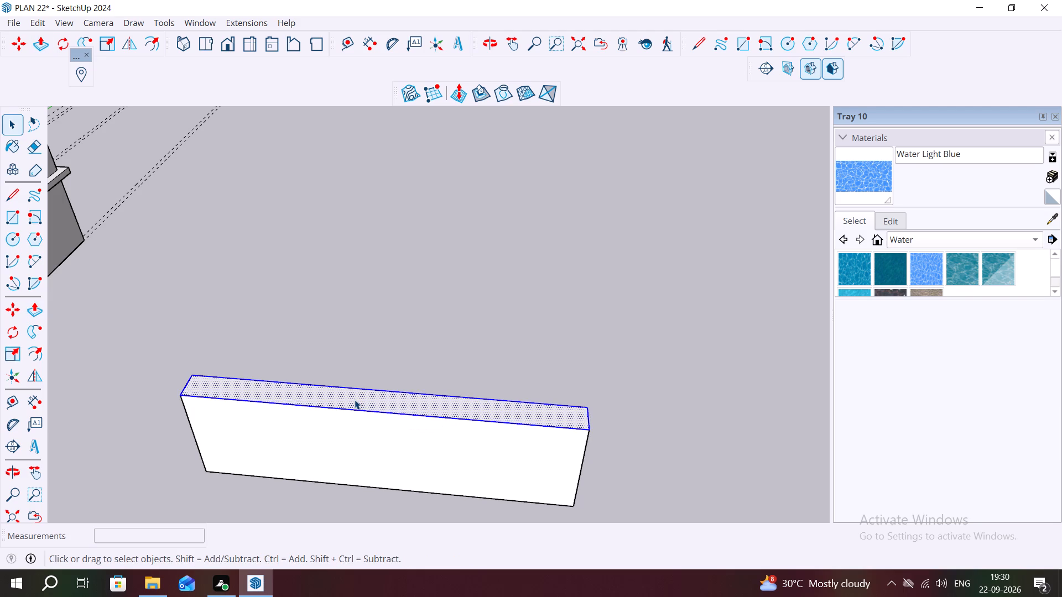
triple_click(355, 400)
middle_drag(405, 433, 419, 276)
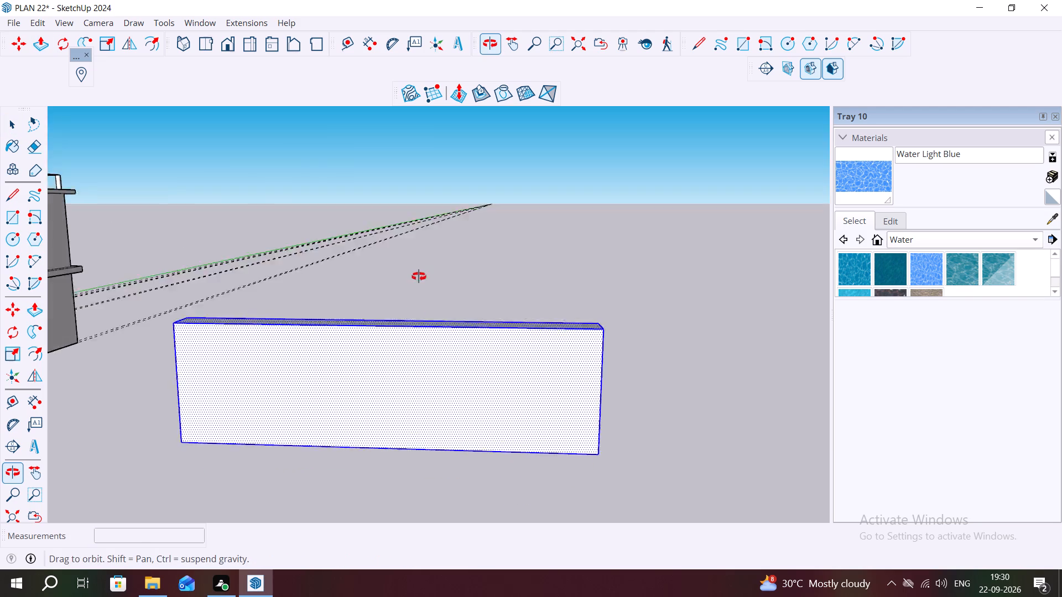
middle_drag(419, 276, 427, 177)
scroll(451, 261, down, 3)
middle_drag(451, 261, 451, 417)
right_click(450, 415)
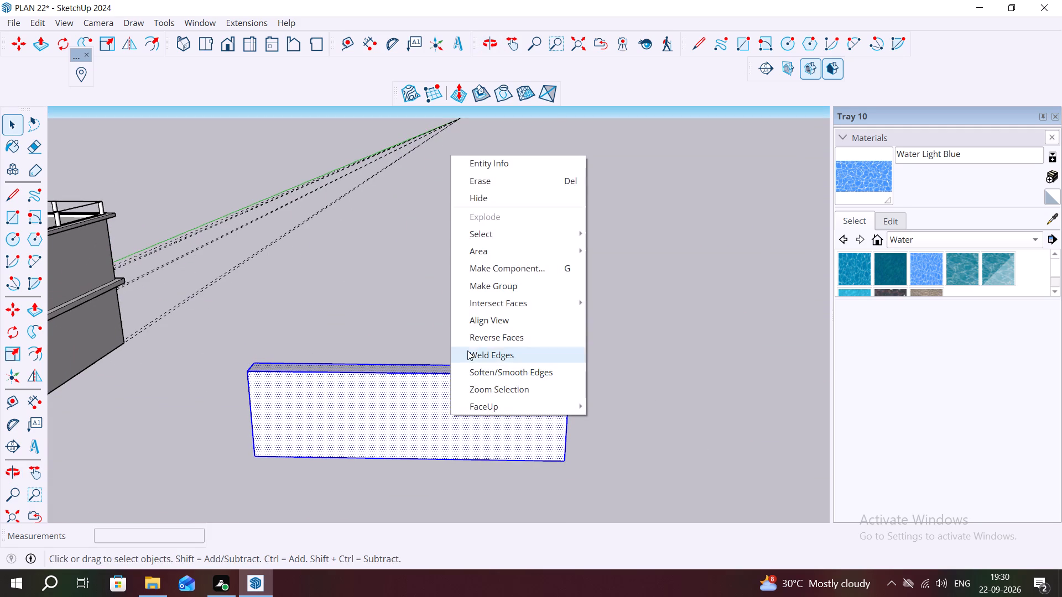
click(486, 289)
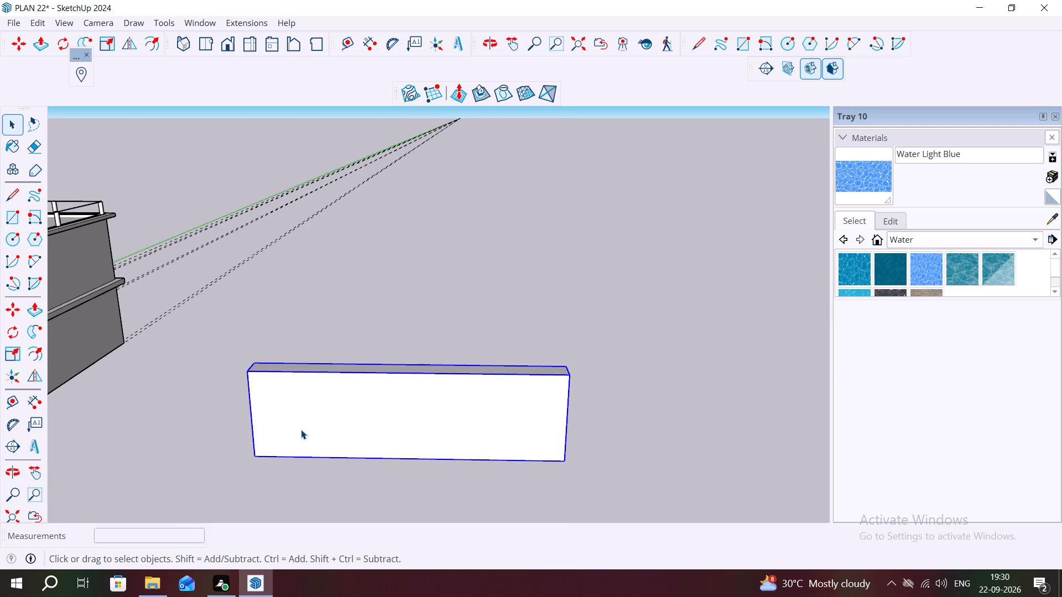
Turn on back edges and draw a rectangle about 11' 7" by 2' 5" along the wall's front base edge.
key(k)
middle_drag(321, 428, 314, 462)
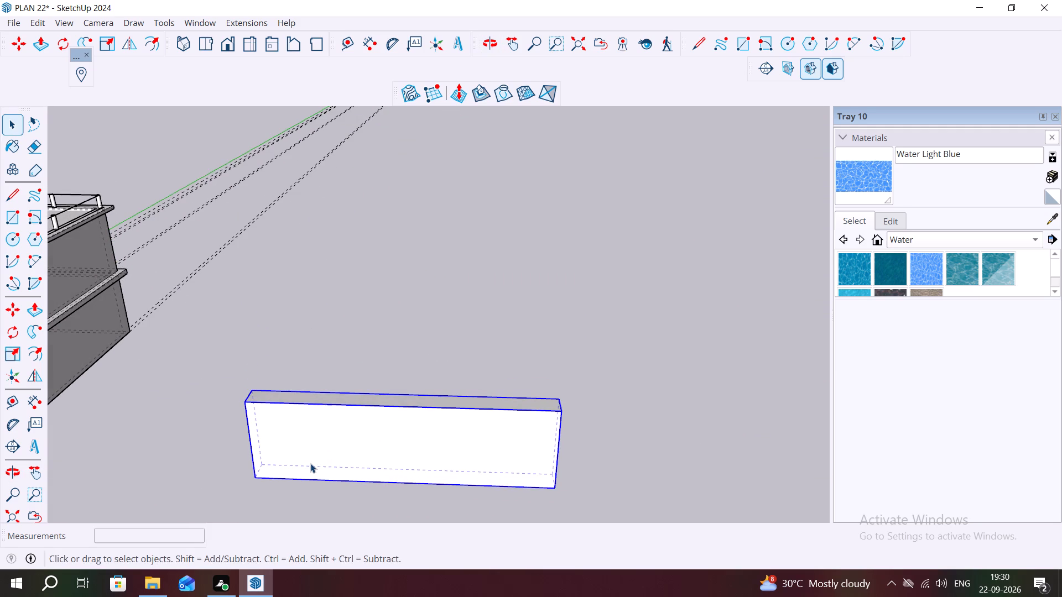
key(r)
click(324, 482)
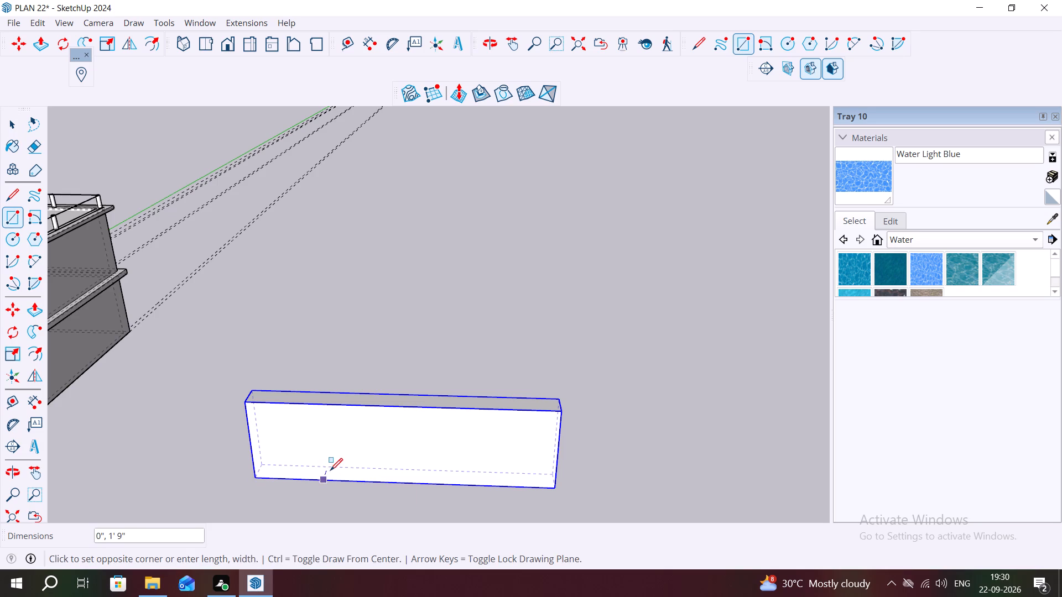
click(332, 465)
click(427, 469)
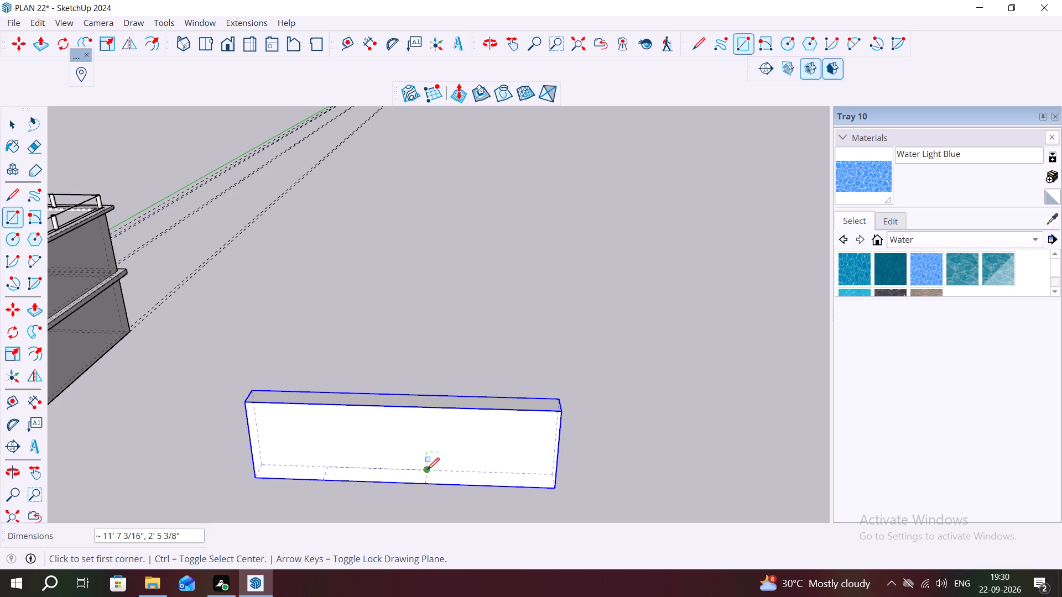
Push/pull the base rectangle upward about 7' 8" within the wall to form a block.
key(p)
click(398, 476)
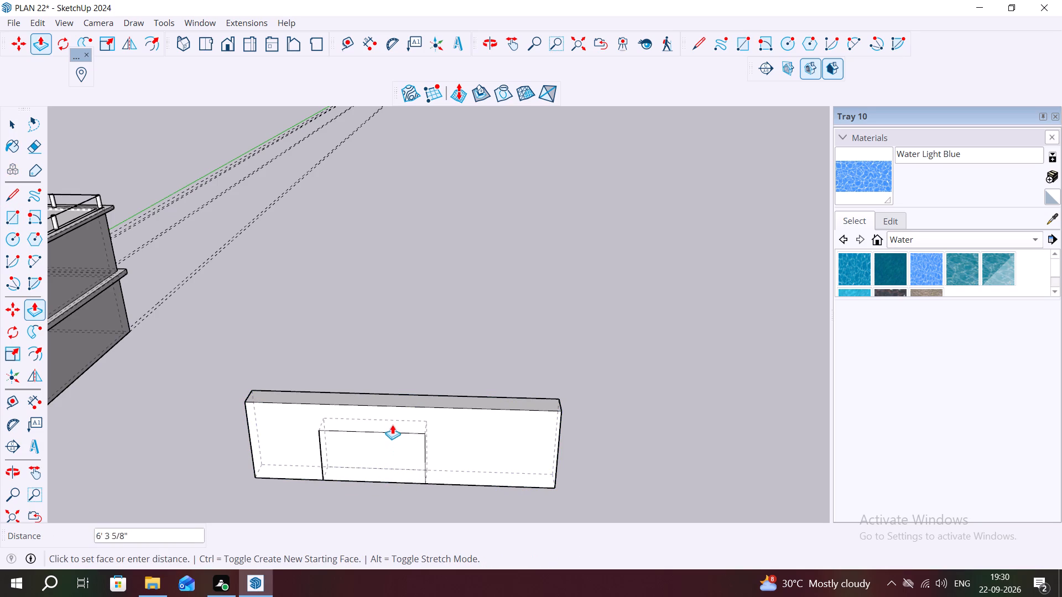
click(394, 420)
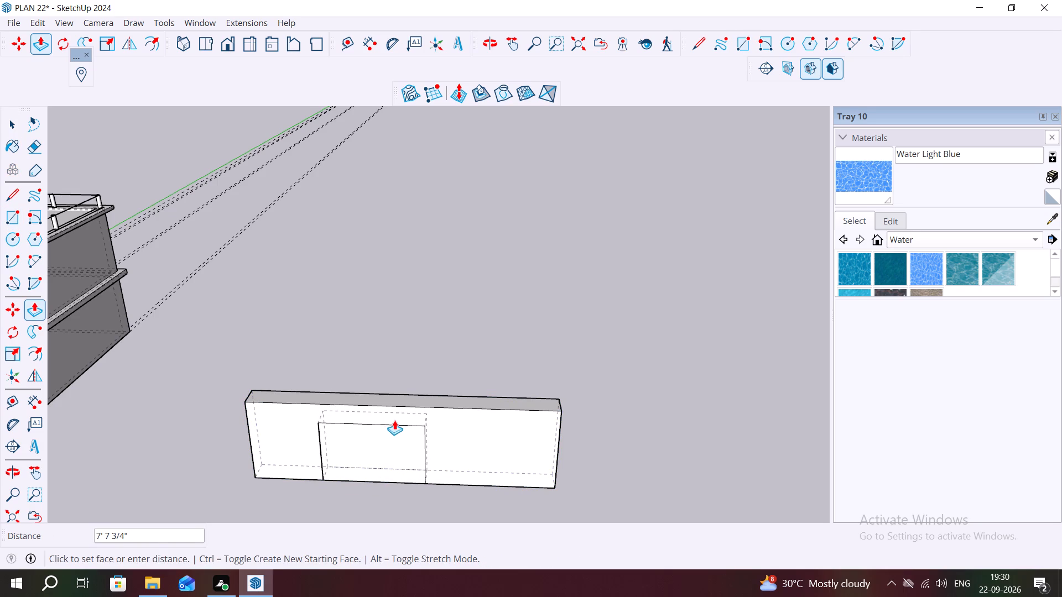
Pull the block's front face outward so it projects from the wall, and check it from the side.
click(399, 440)
click(391, 452)
middle_drag(487, 366, 238, 476)
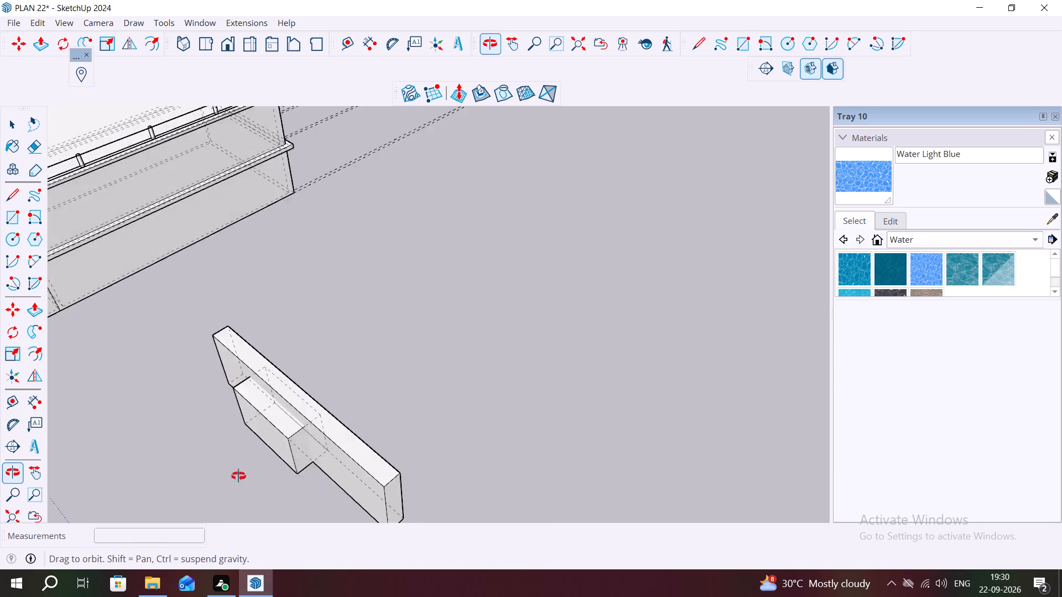
Select the whole block that passes through the wall and make it a group.
middle_drag(238, 476, 83, 488)
double_click(300, 309)
middle_drag(322, 393, 575, 384)
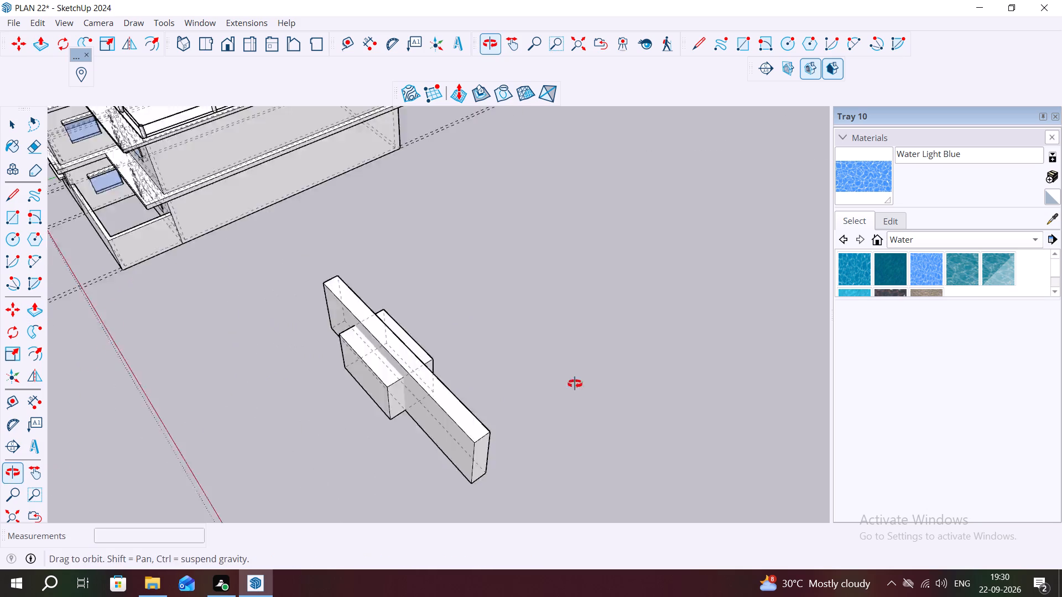
middle_drag(575, 384, 710, 373)
key(space)
triple_click(529, 355)
right_click(529, 355)
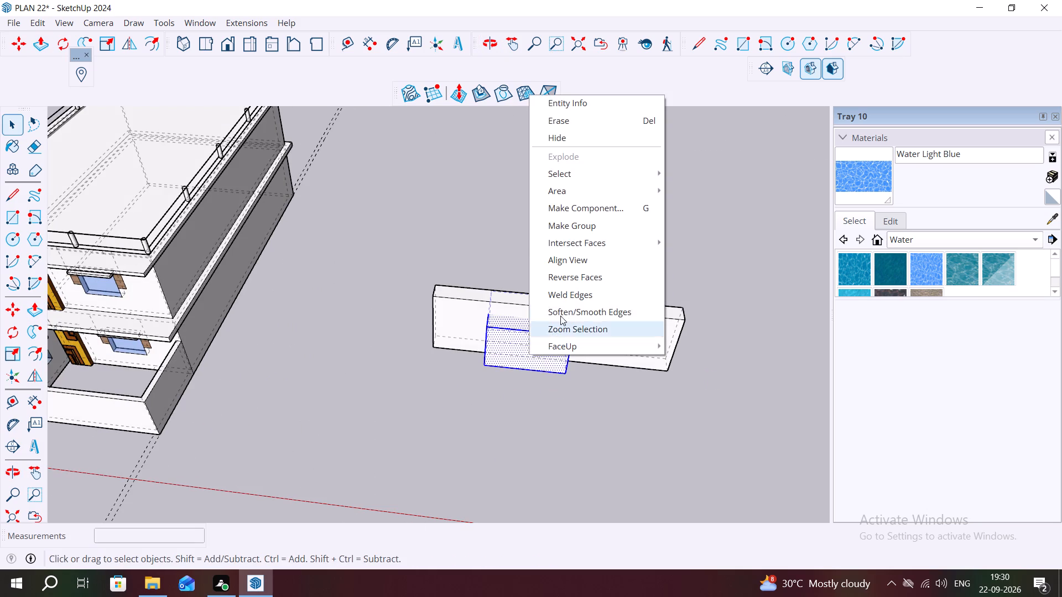
click(577, 232)
Subtract the block group from the wall group with Solid Tools to cut a doorway opening.
click(519, 342)
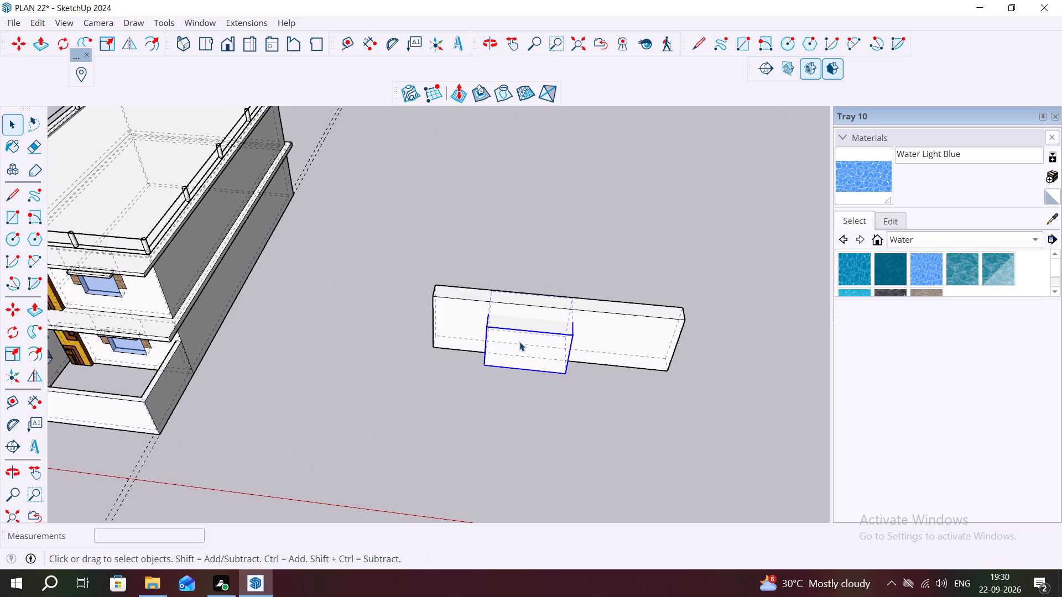
click(165, 22)
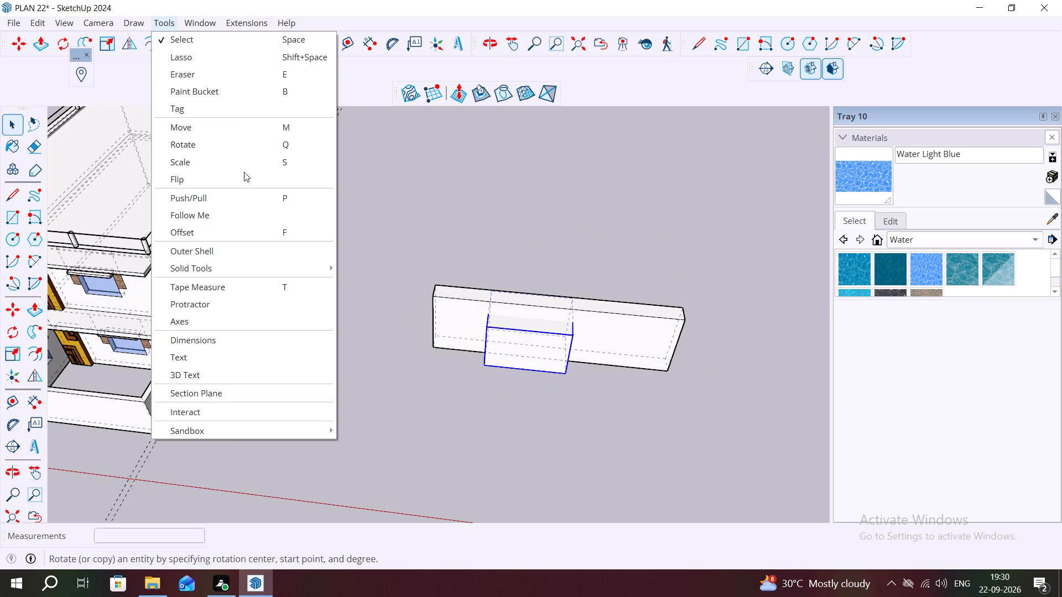
click(241, 269)
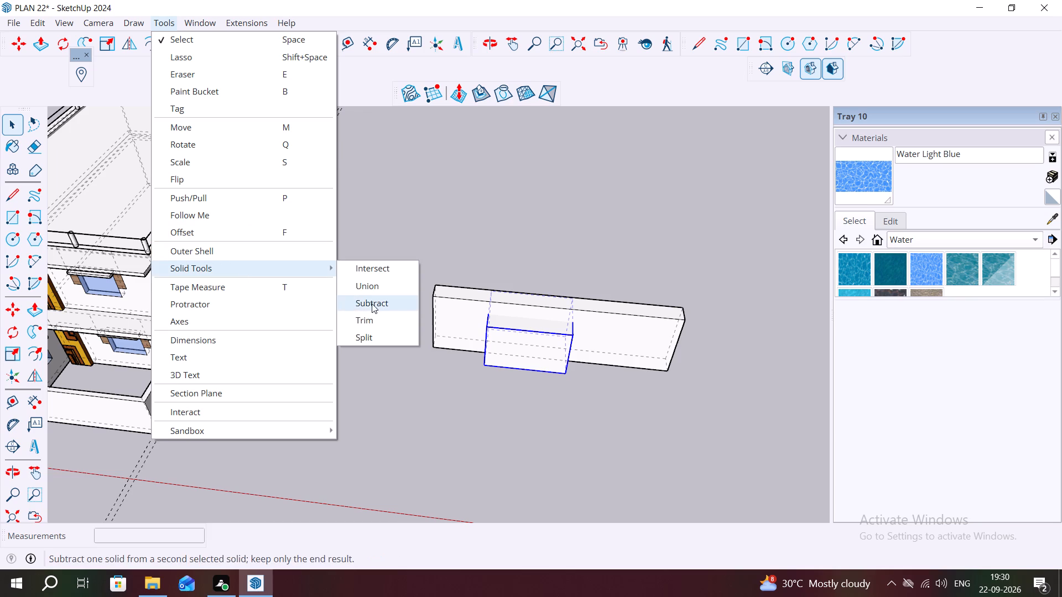
click(372, 303)
click(626, 341)
middle_drag(610, 328, 476, 158)
scroll(482, 226, up, 1)
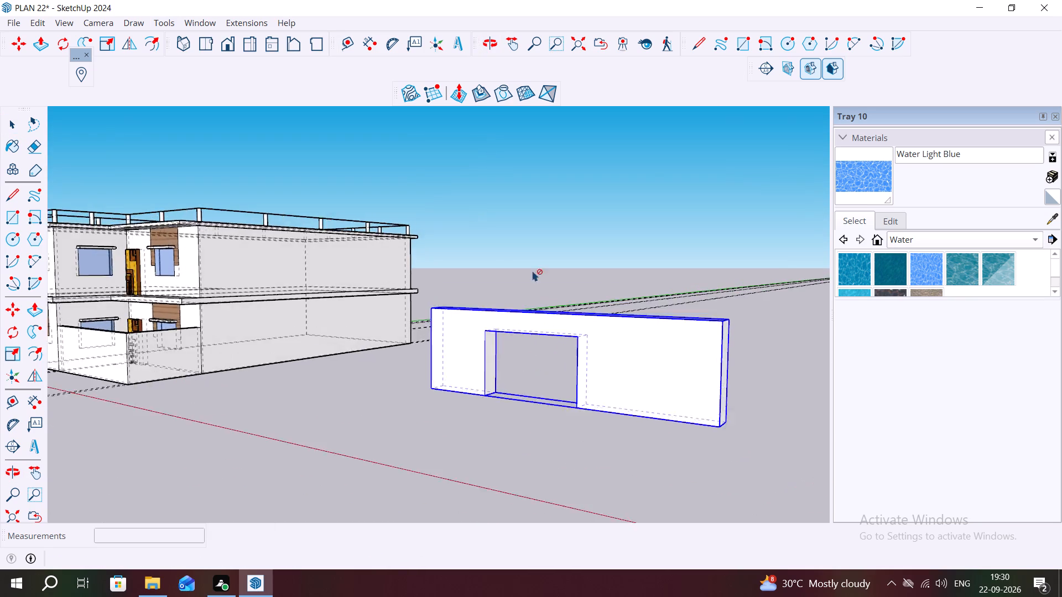
scroll(536, 276, down, 3)
key(Escape)
Examine the wall's cut opening from the front, the back and above, and leave the Subtract tool.
drag(681, 310, 424, 362)
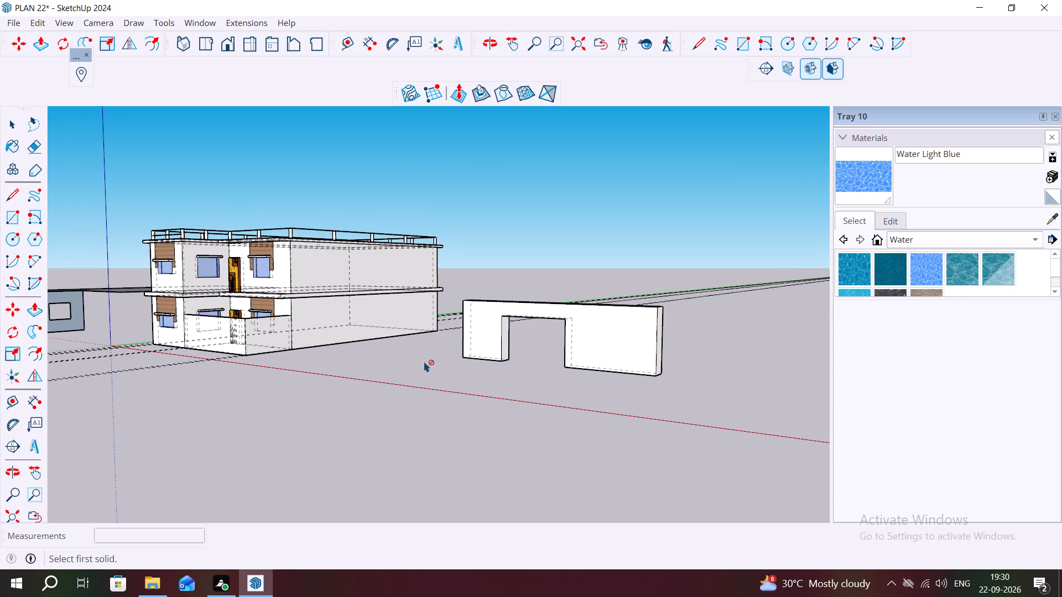
drag(424, 362, 398, 363)
scroll(623, 314, down, 5)
middle_drag(719, 327, 32, 321)
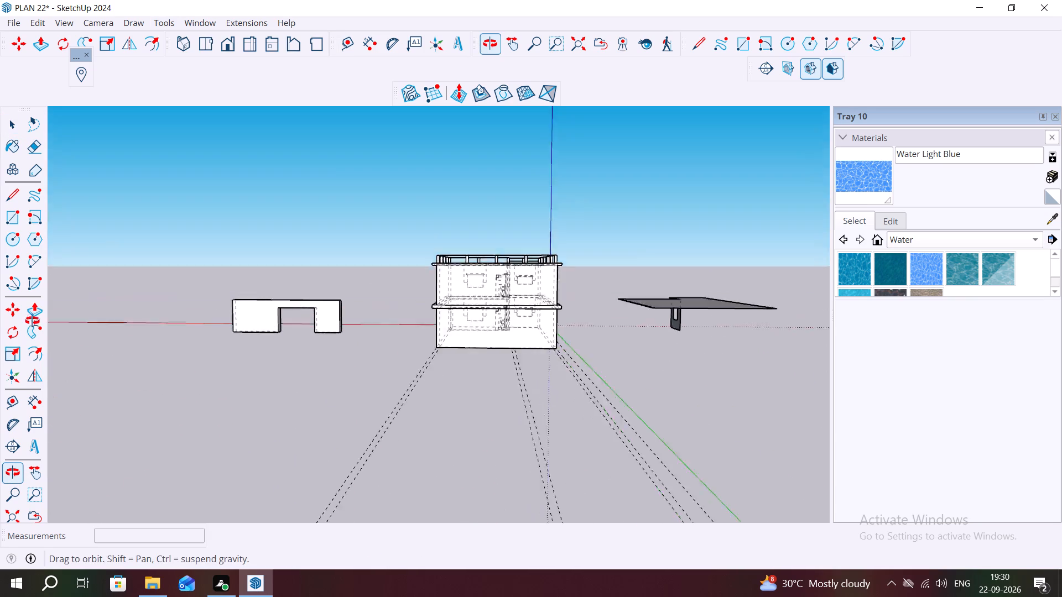
middle_drag(32, 321, 34, 310)
key(k)
middle_drag(199, 326, 275, 371)
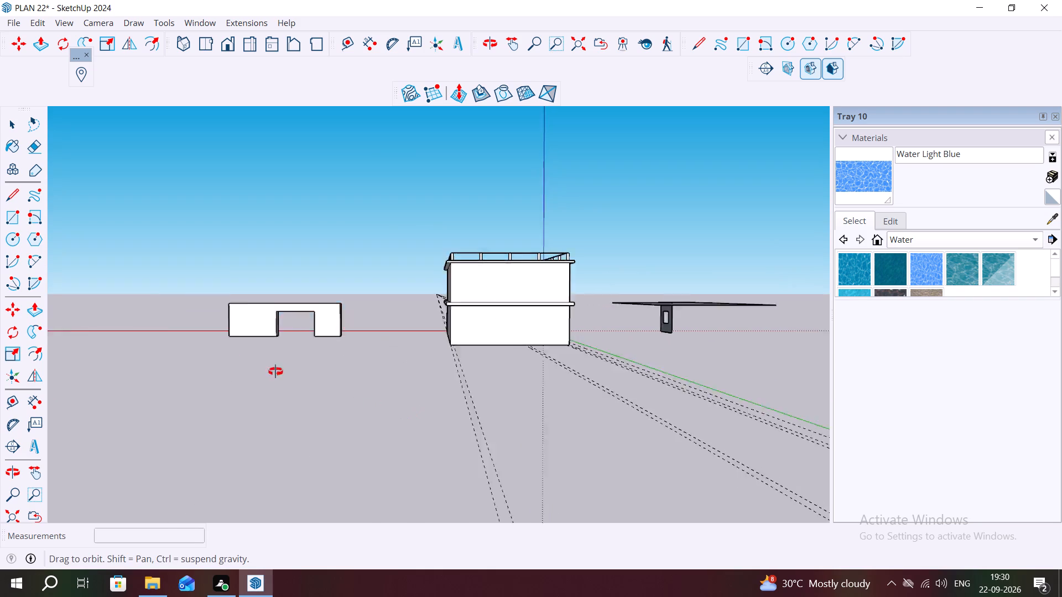
middle_drag(275, 371, 807, 451)
scroll(503, 356, up, 7)
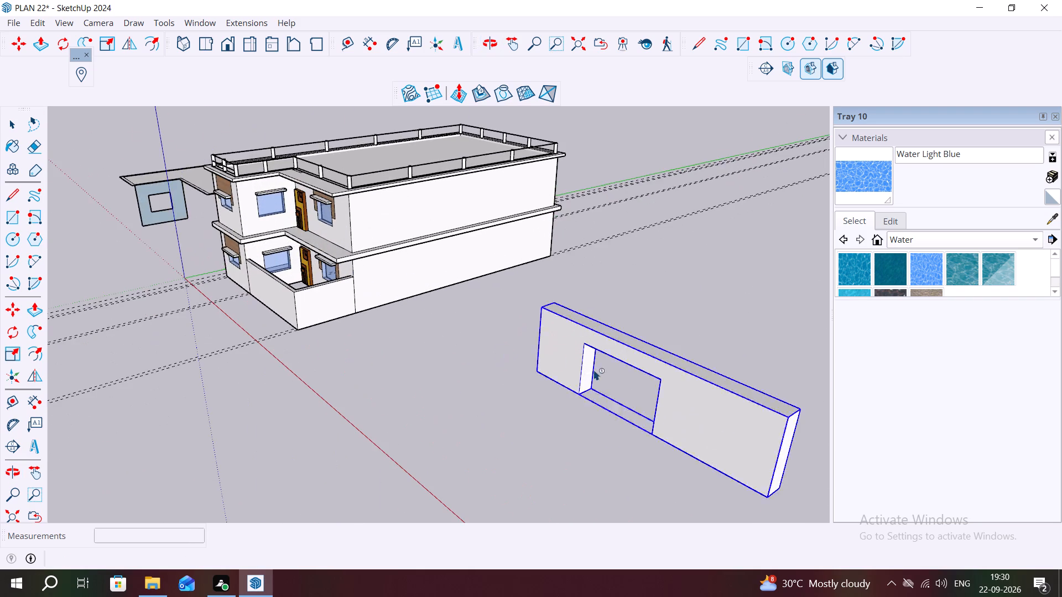
middle_drag(586, 385, 237, 407)
scroll(236, 396, down, 3)
click(153, 389)
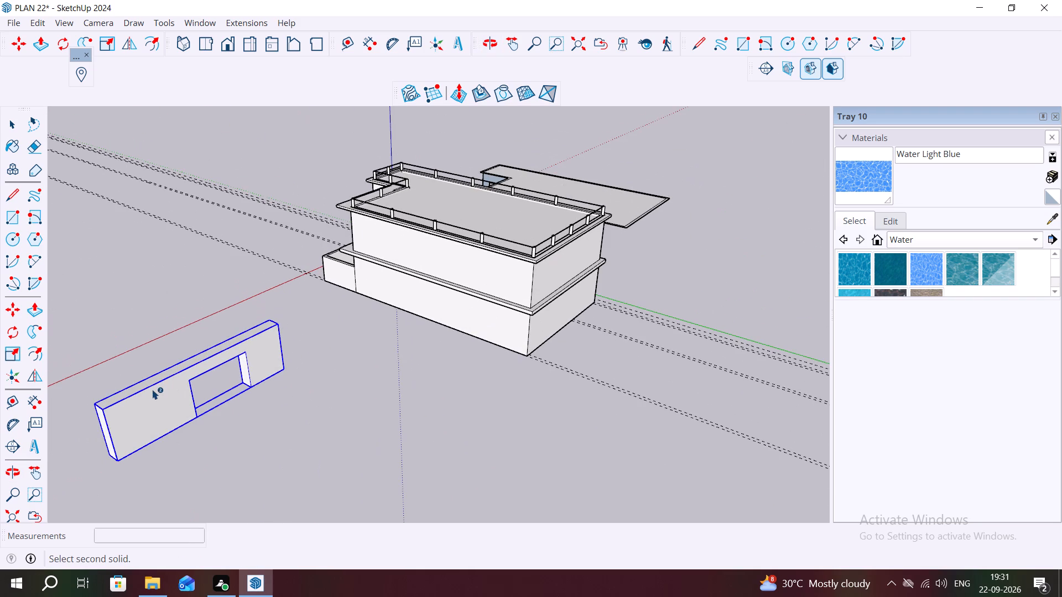
key(Escape)
Open the wall group for editing and select its large face around the opening.
key(space)
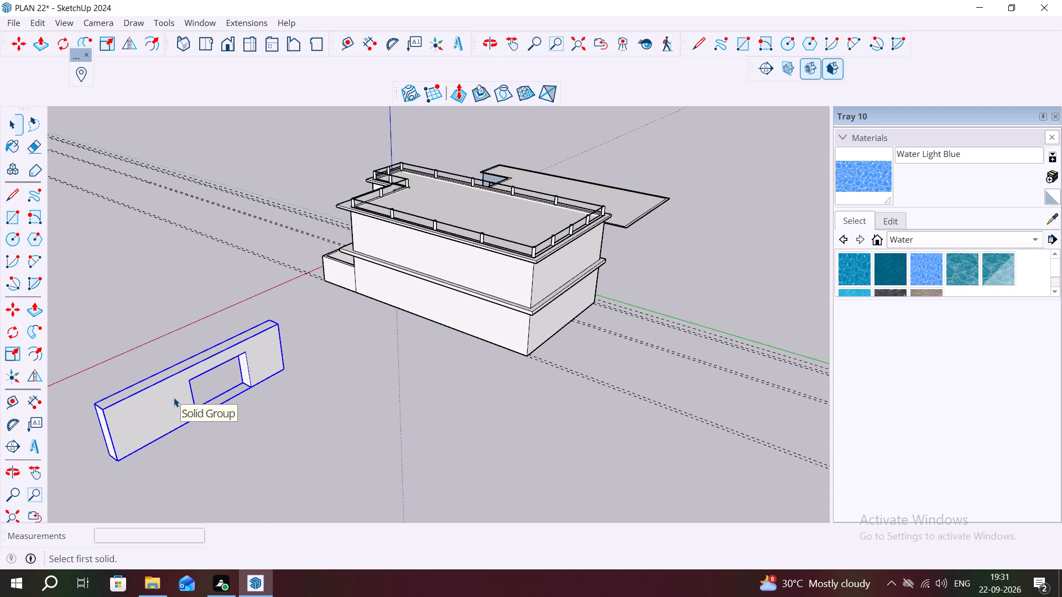
triple_click(174, 397)
scroll(168, 396, up, 3)
click(167, 396)
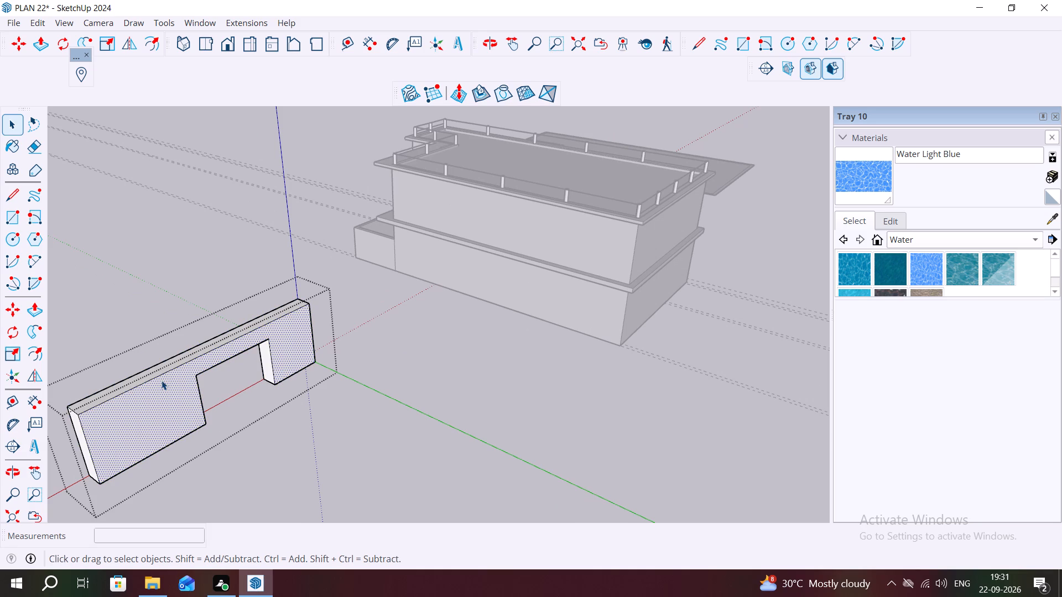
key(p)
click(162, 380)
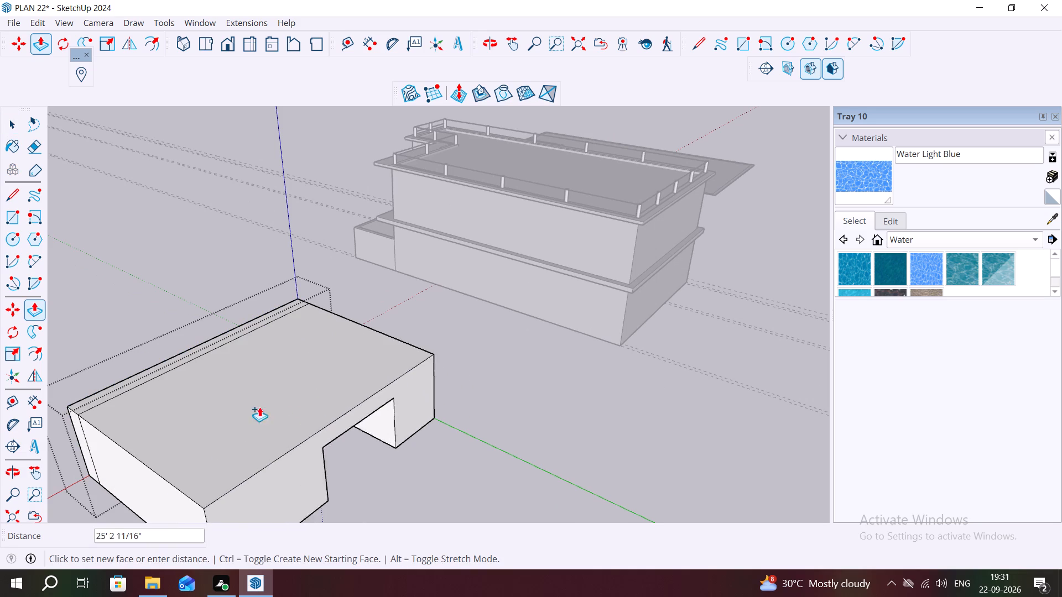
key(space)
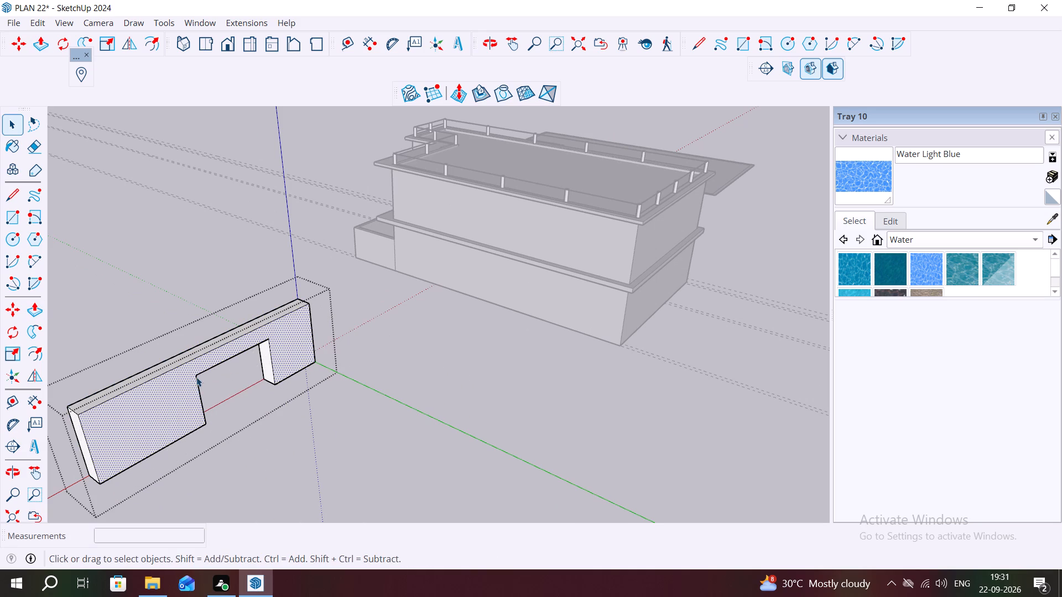
Draw lines of about 14' 5" and 7' 10" from the opening's top corners to the wall's ends, separating the upper band.
key(l)
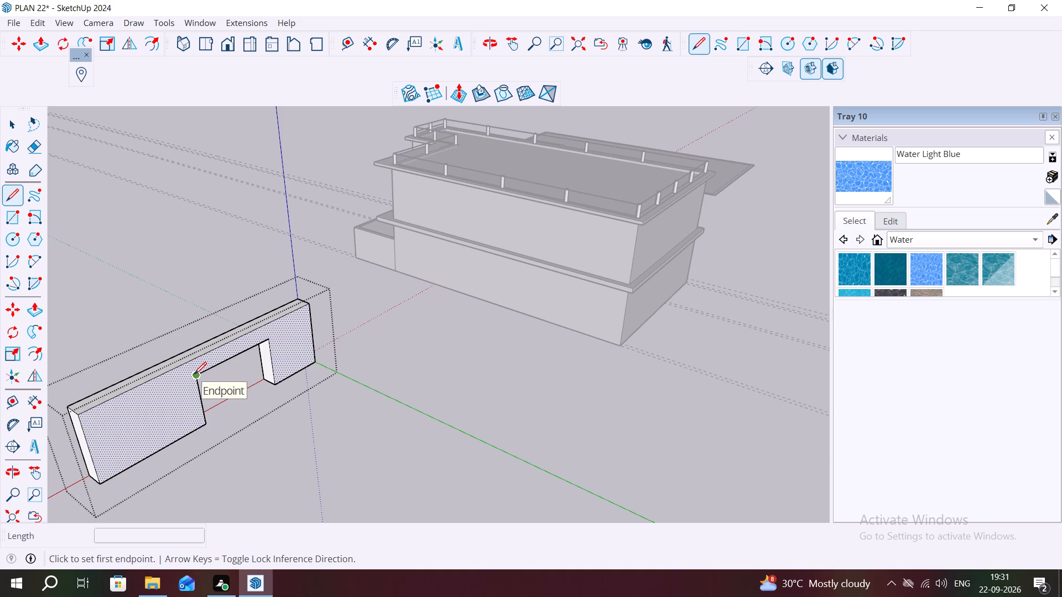
click(194, 374)
click(84, 432)
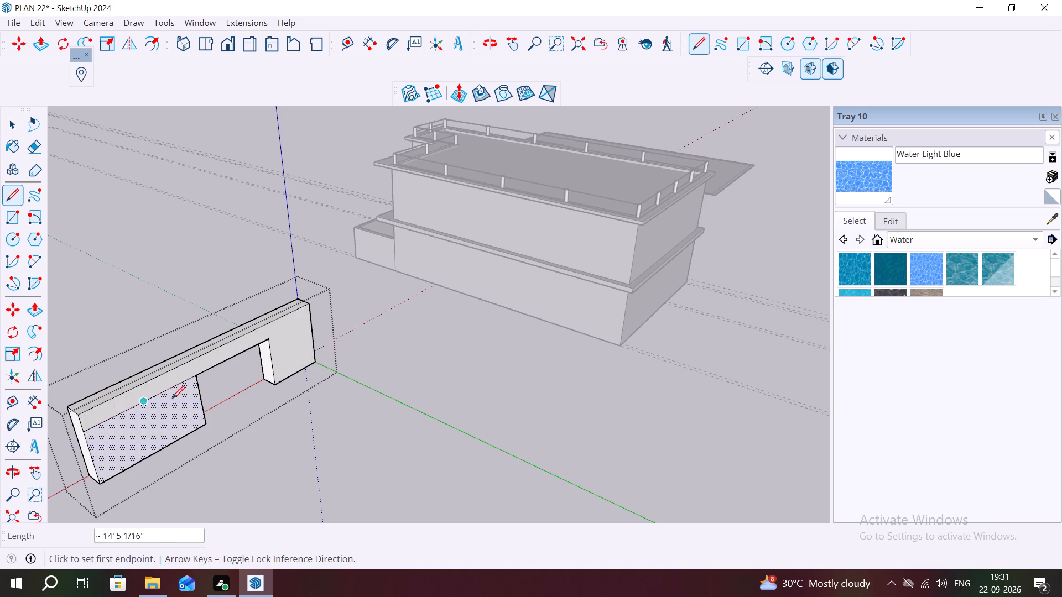
key(space)
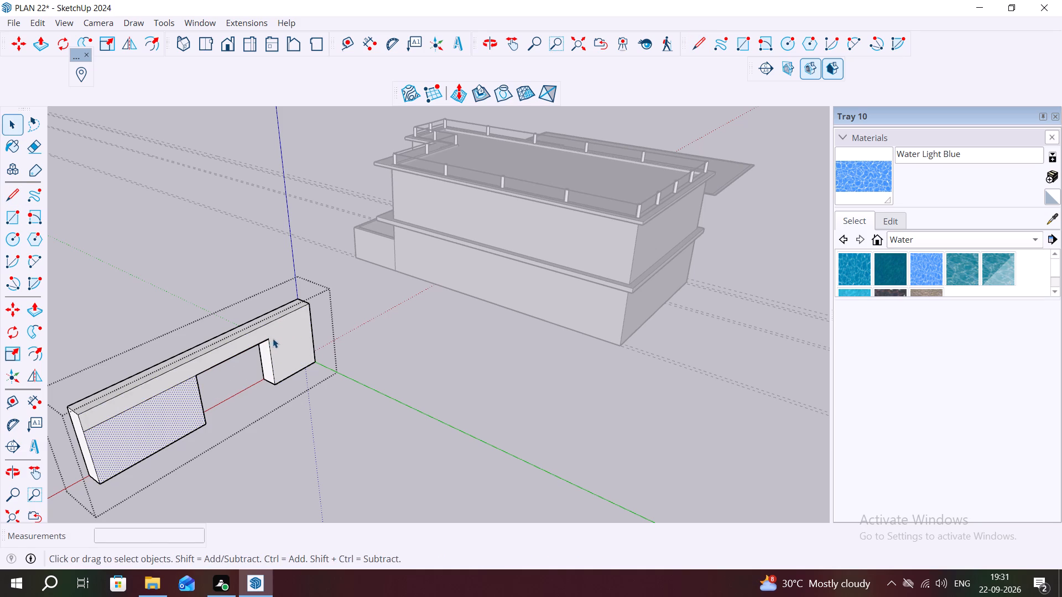
key(l)
click(273, 338)
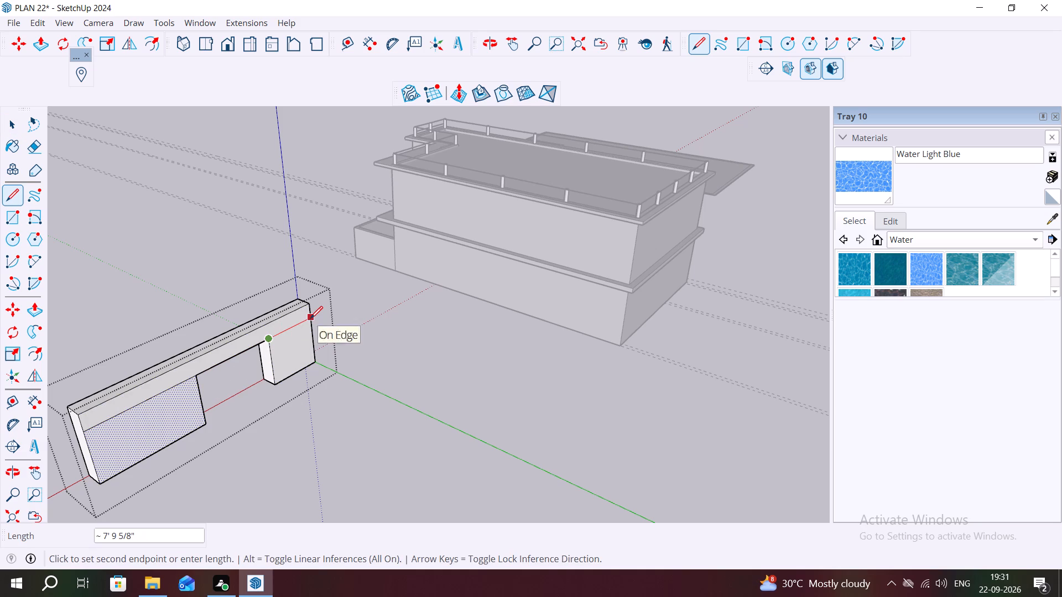
click(310, 318)
key(Escape)
Push/pull the wall's upper band outward about 30' 4" to form a projecting roof slab.
key(p)
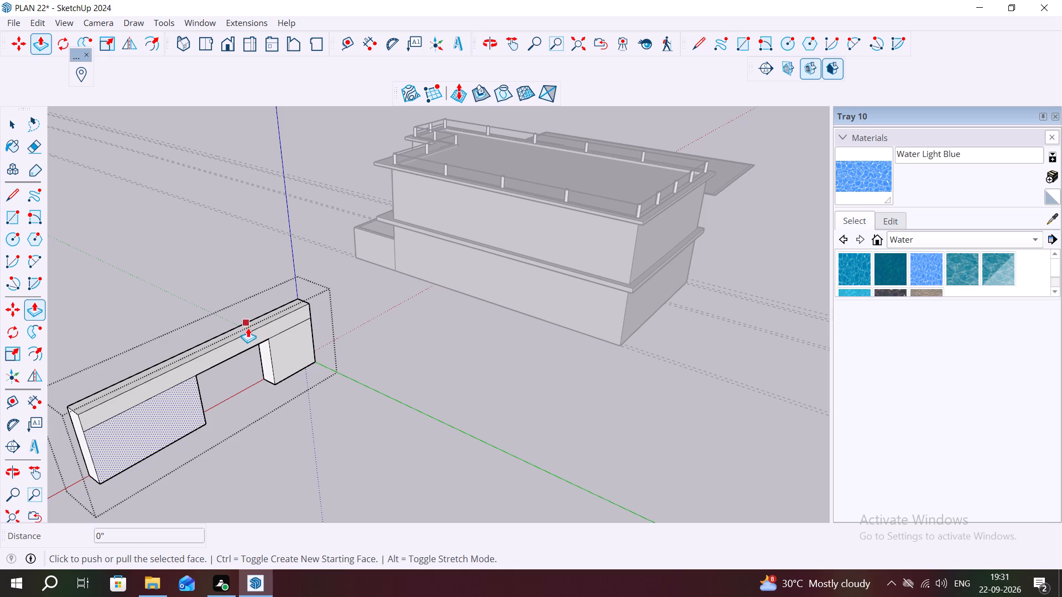
scroll(251, 344, up, 3)
key(Escape)
key(space)
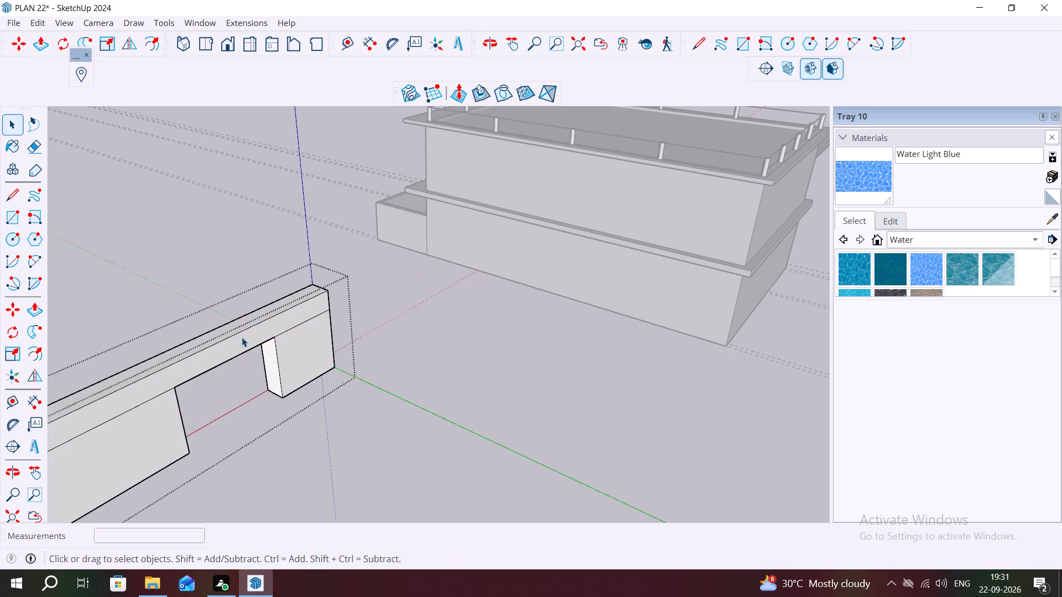
key(p)
click(226, 343)
scroll(337, 369, down, 3)
middle_drag(348, 375, 345, 300)
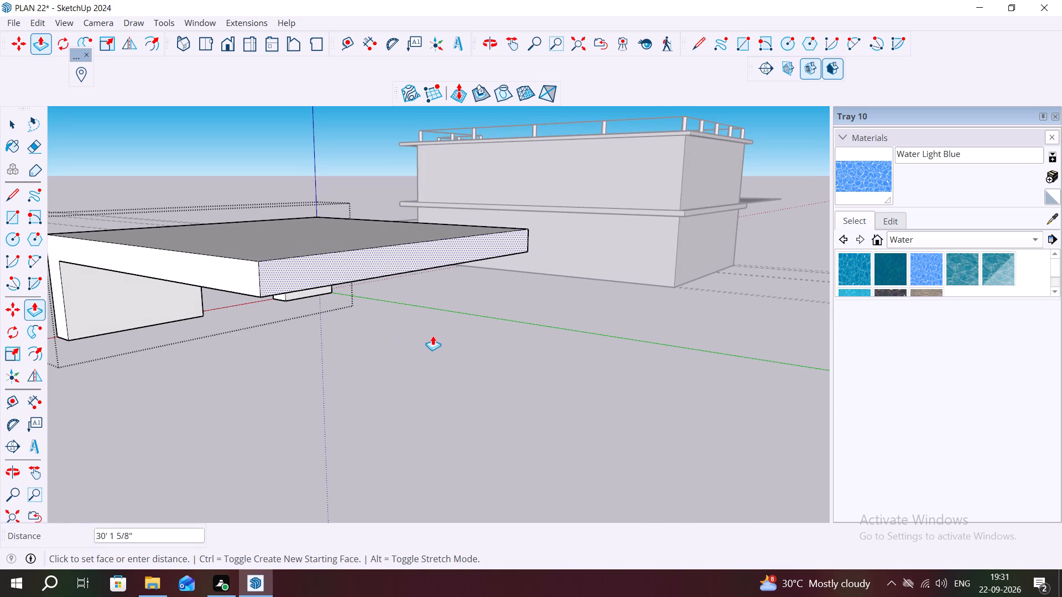
click(434, 336)
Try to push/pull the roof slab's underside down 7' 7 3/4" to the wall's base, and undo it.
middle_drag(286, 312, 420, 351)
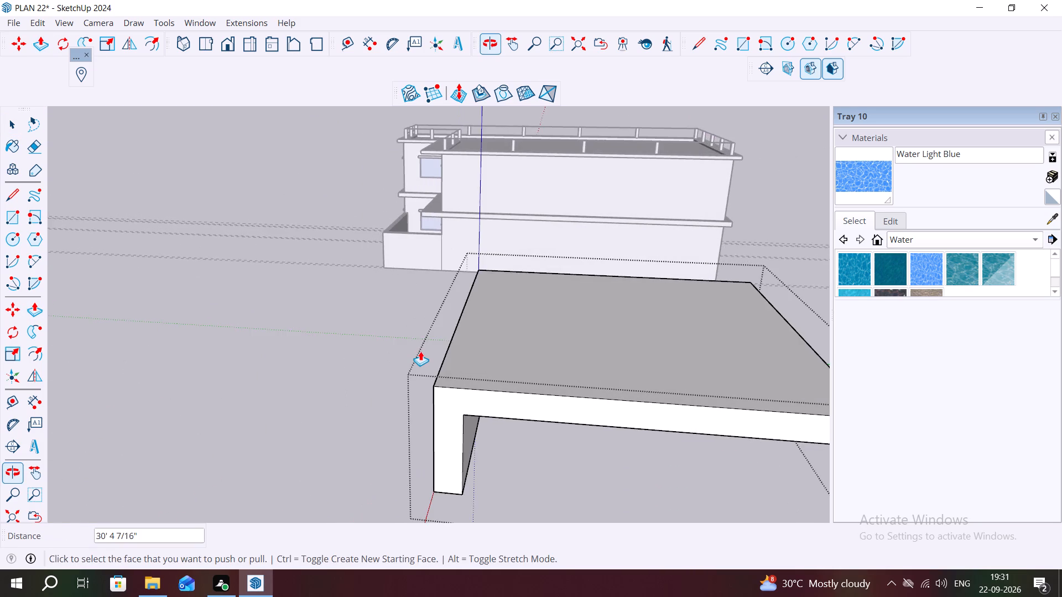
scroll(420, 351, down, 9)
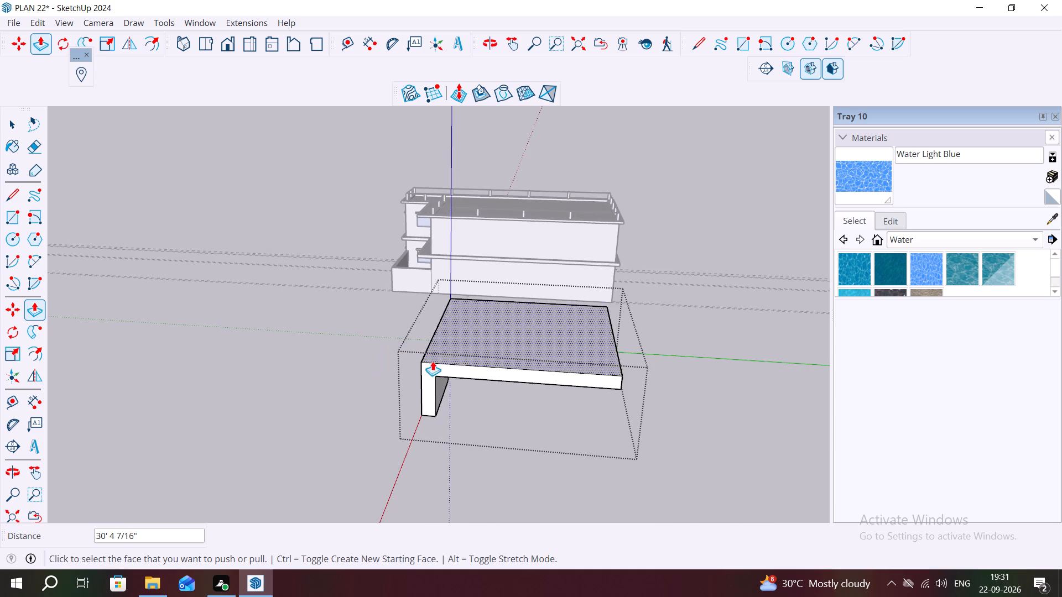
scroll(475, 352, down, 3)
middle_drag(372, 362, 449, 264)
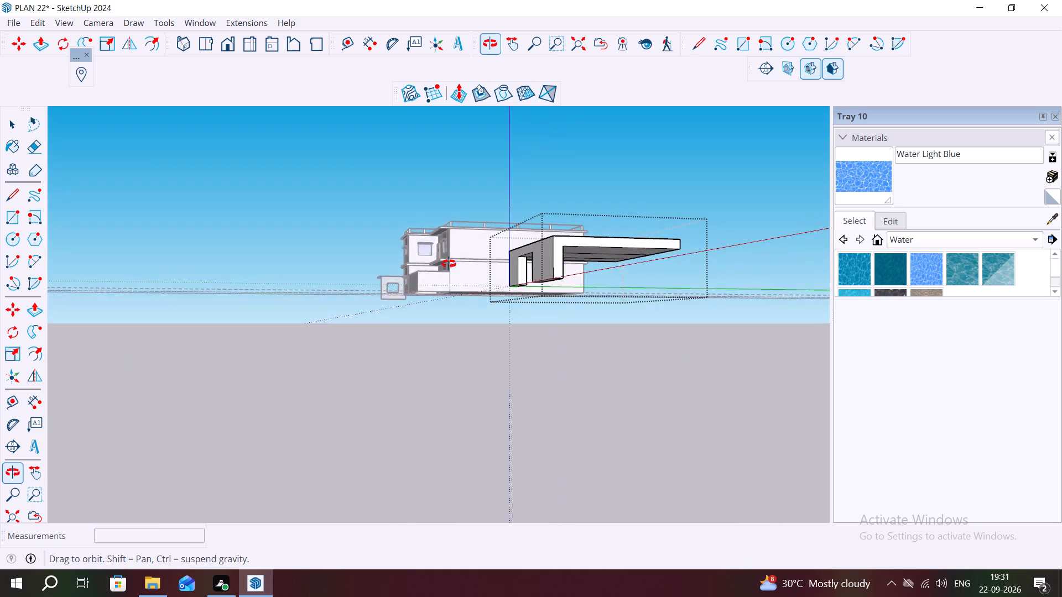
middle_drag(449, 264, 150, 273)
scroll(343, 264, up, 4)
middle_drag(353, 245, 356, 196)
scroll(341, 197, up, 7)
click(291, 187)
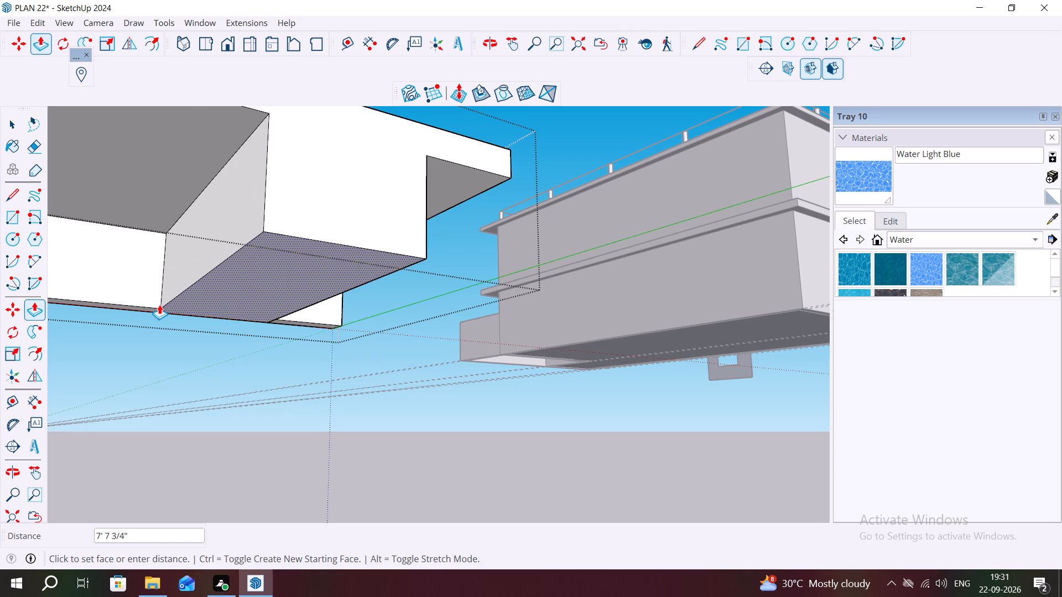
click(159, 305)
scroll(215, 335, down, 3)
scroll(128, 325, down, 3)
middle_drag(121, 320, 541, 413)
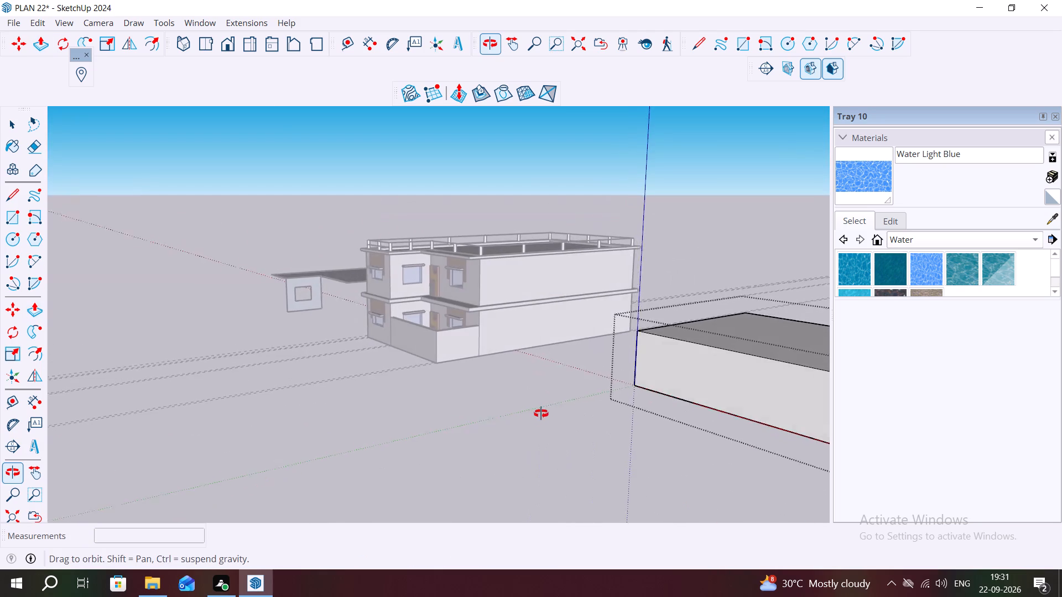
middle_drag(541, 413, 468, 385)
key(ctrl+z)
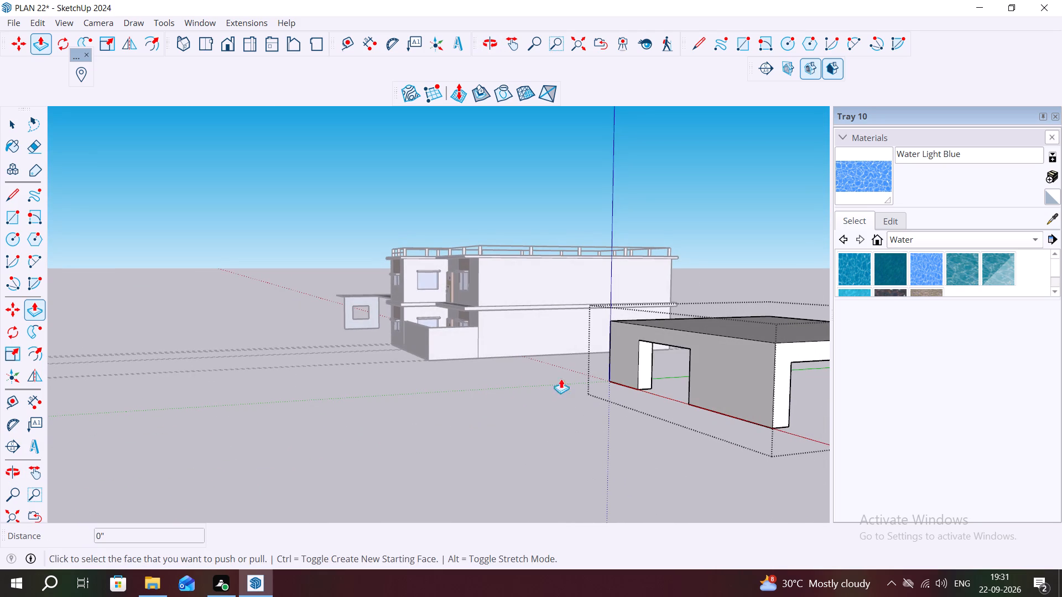
Push/pull the roof slab's underside down 7' 7 3/4" to the wall's base, and check the solid volume from above.
scroll(605, 375, down, 3)
middle_drag(459, 354, 238, 317)
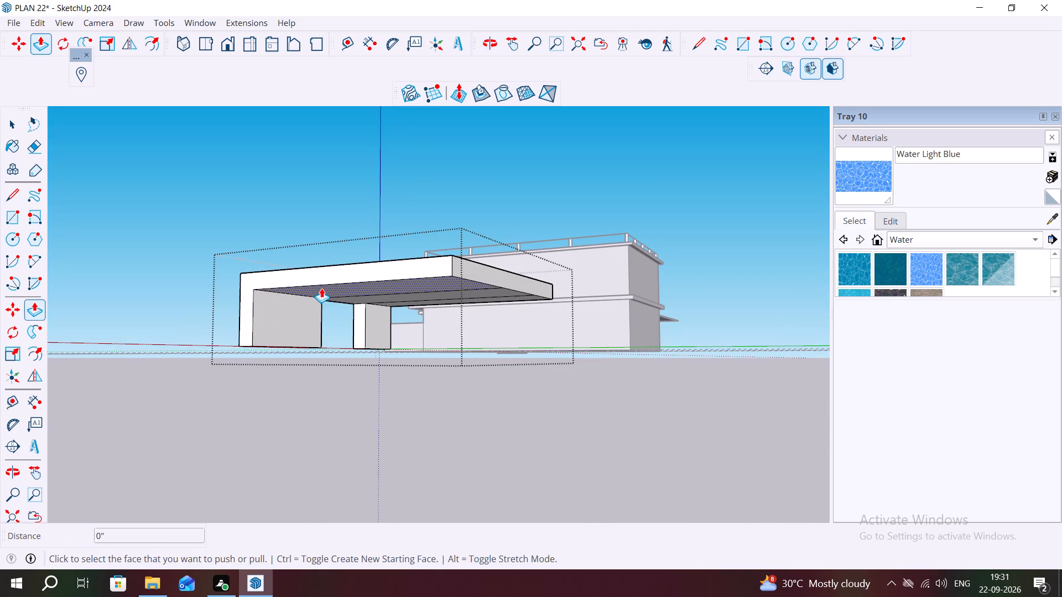
click(321, 288)
click(311, 347)
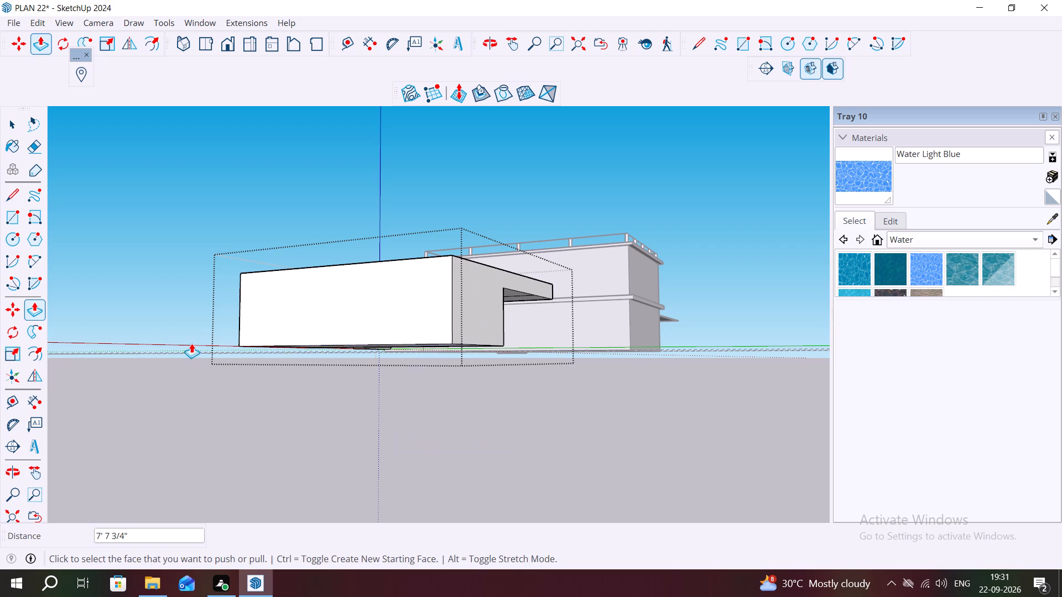
scroll(155, 334, down, 3)
middle_drag(173, 339, 578, 434)
scroll(540, 326, down, 8)
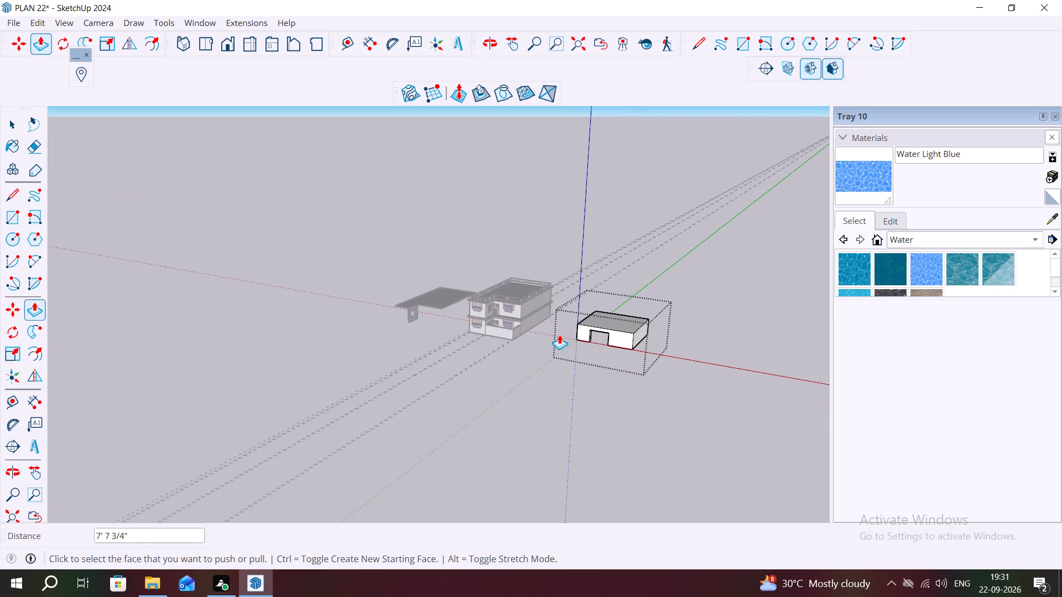
middle_drag(560, 335, 433, 385)
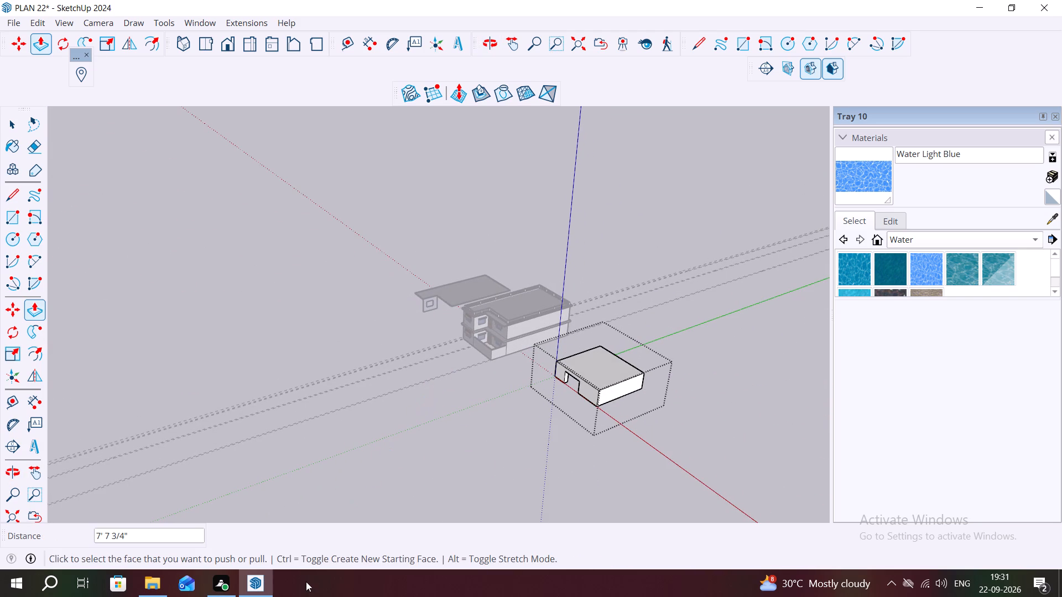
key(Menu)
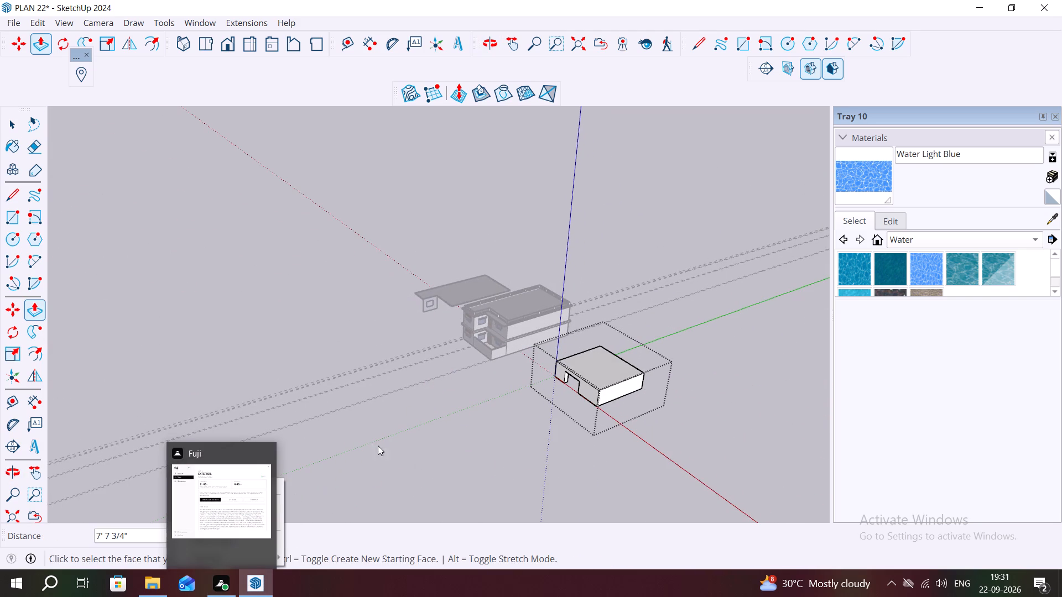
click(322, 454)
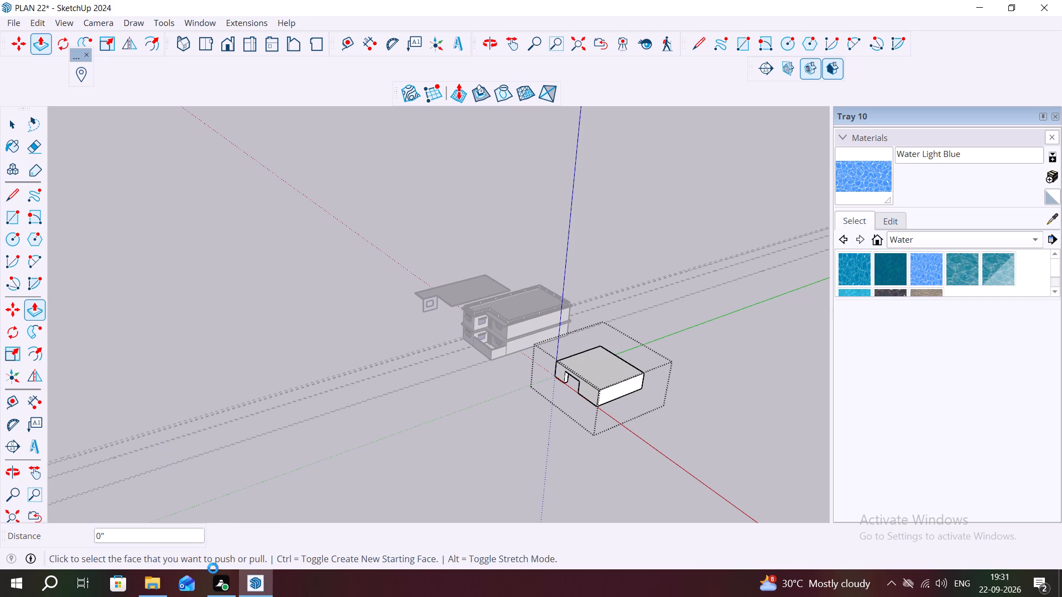
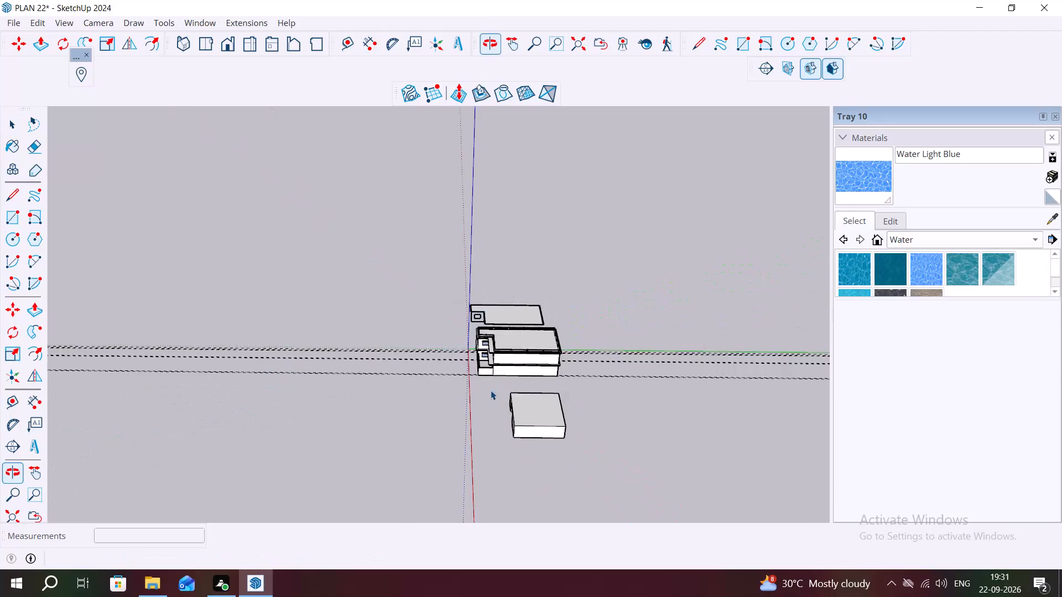
Examine the two-storey house from above and from the front, alongside the separate roof slab and the solid volume beside it.
scroll(491, 390, up, 8)
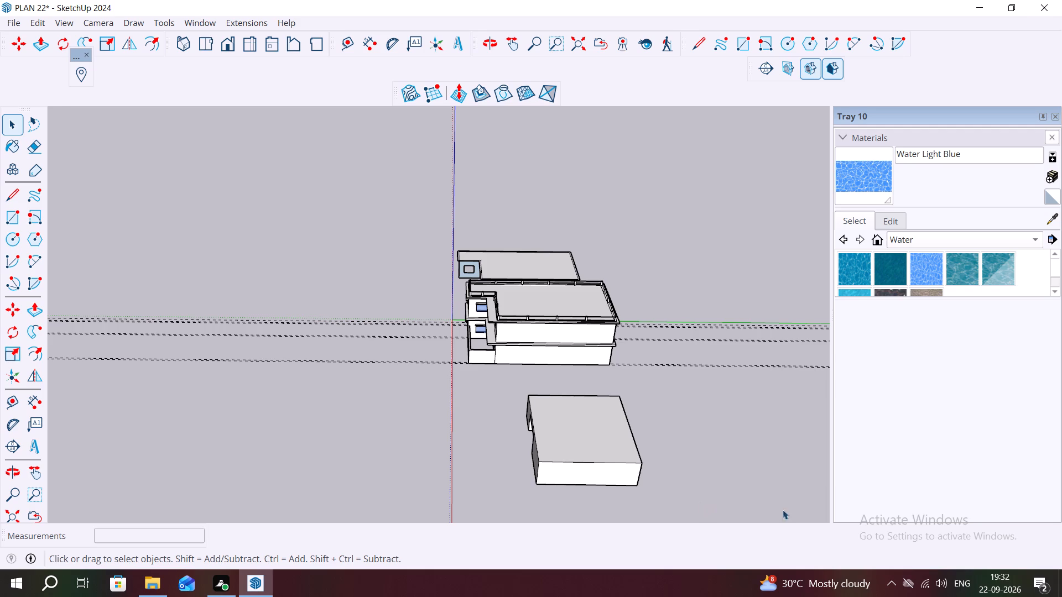
middle_drag(654, 270, 655, 320)
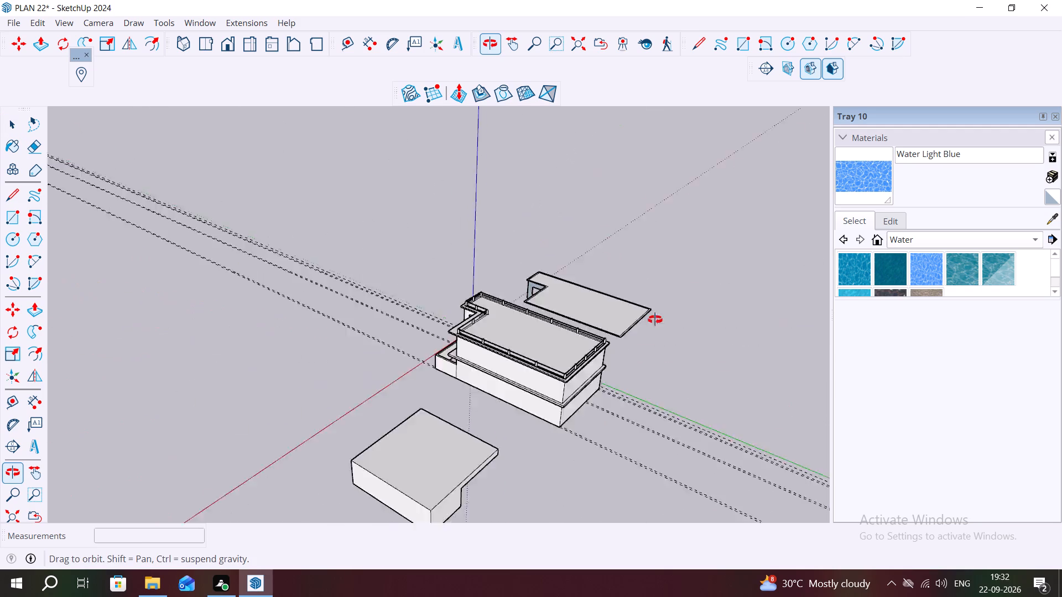
middle_drag(655, 320, 971, 363)
scroll(471, 181, down, 8)
middle_drag(468, 274, 590, 146)
scroll(587, 154, up, 4)
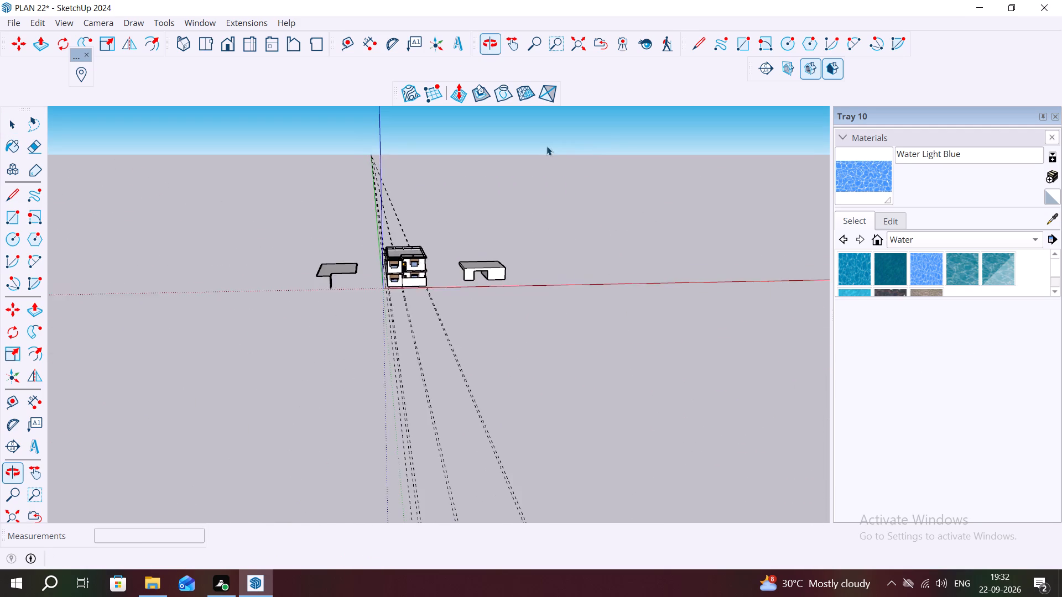
scroll(546, 146, up, 11)
middle_drag(473, 348, 480, 291)
scroll(480, 289, up, 3)
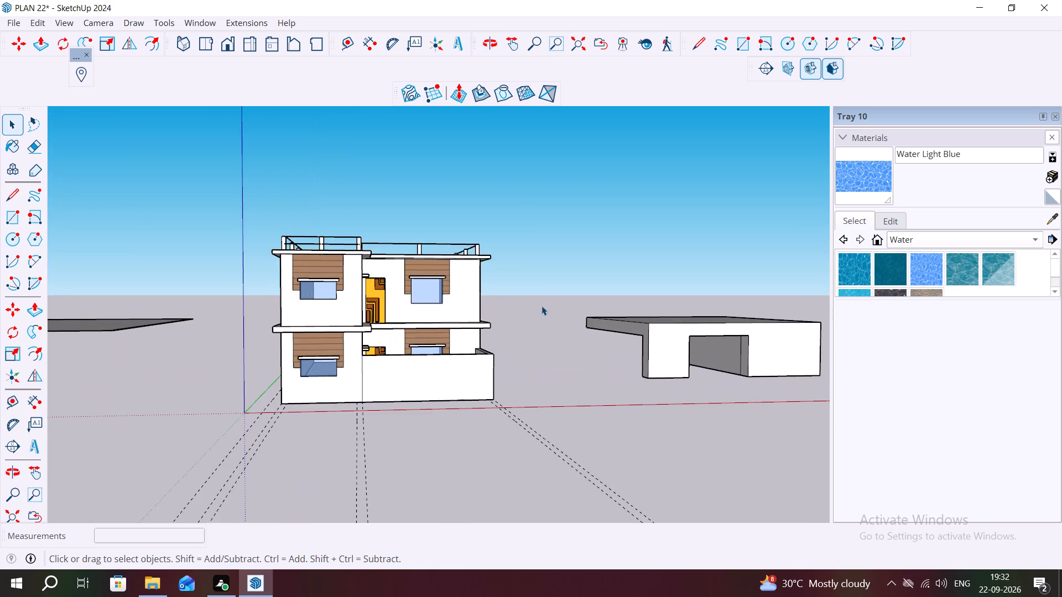
scroll(447, 303, up, 11)
middle_drag(542, 324, 337, 327)
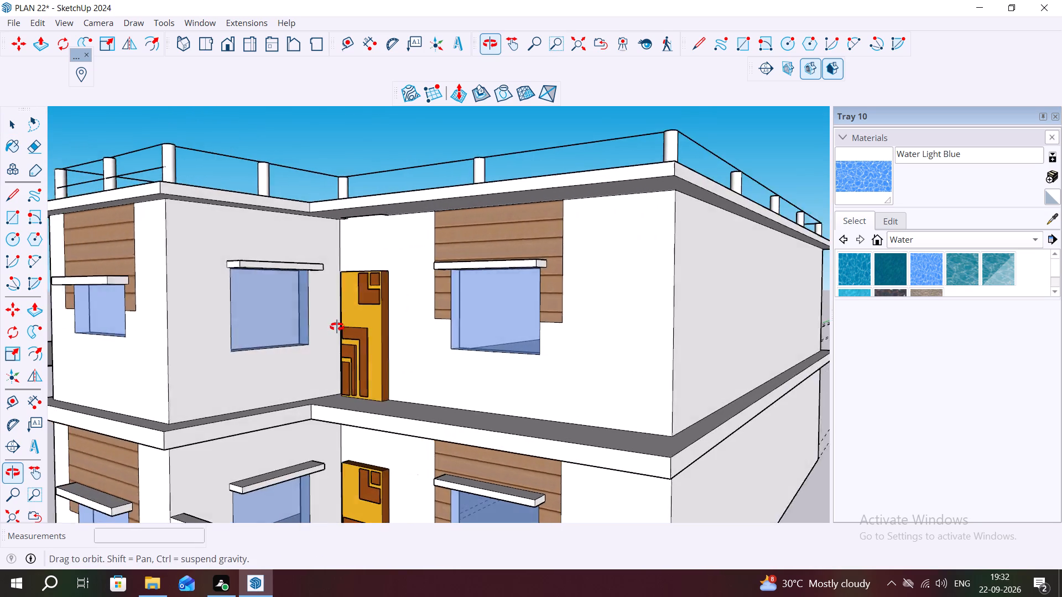
middle_drag(337, 327, 456, 392)
scroll(457, 393, up, 1)
scroll(461, 380, down, 14)
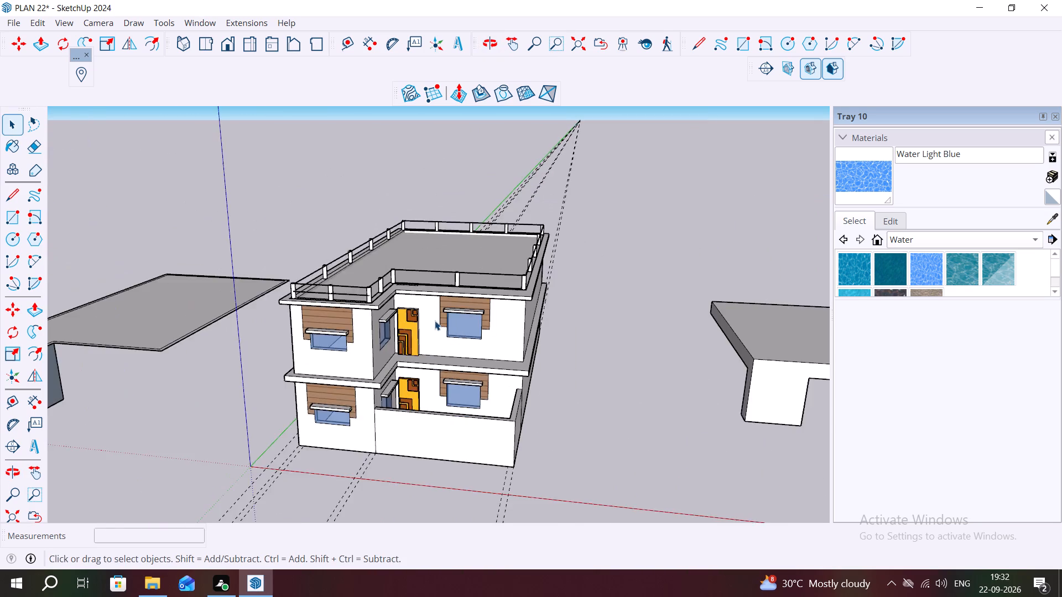
Select the separate solid volume with the doorway opening beside the house.
scroll(435, 321, down, 6)
drag(787, 301, 634, 373)
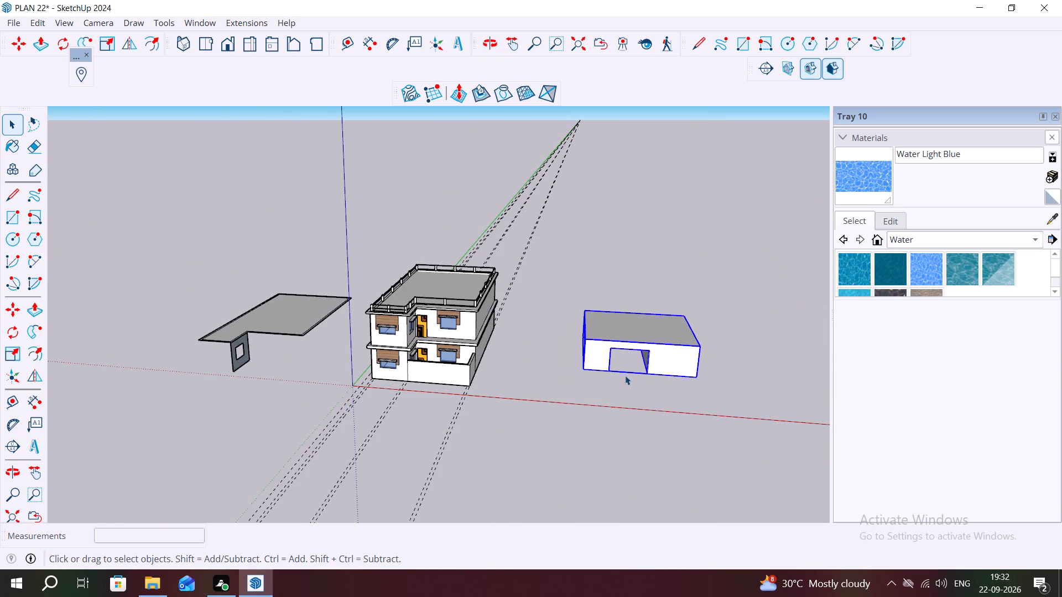
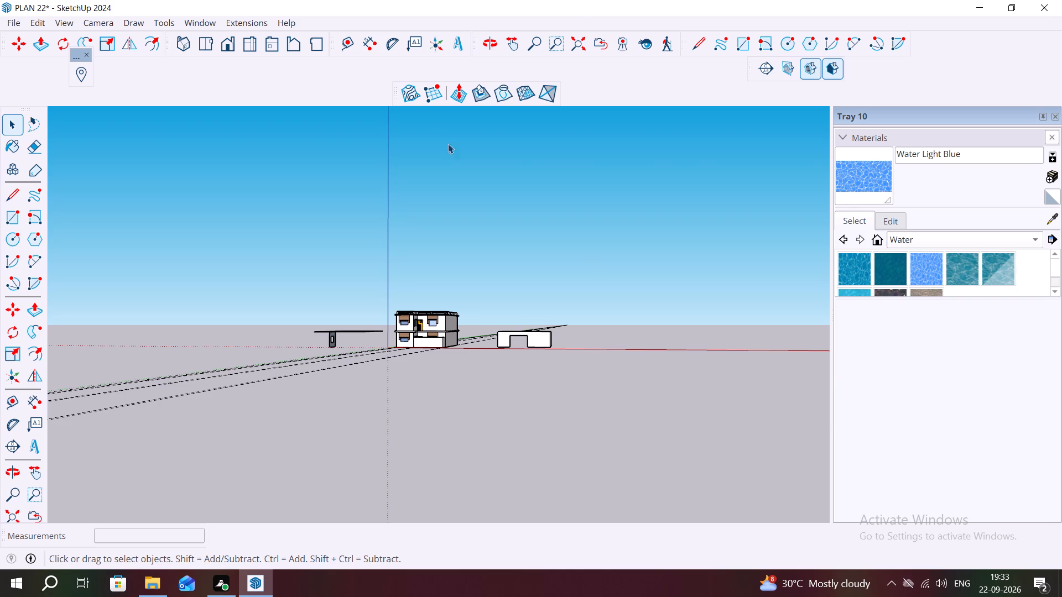
Examine the front facade and rooftop railing of the two-storey house up close from slightly above.
scroll(505, 155, up, 6)
middle_drag(346, 402, 376, 422)
scroll(371, 421, up, 12)
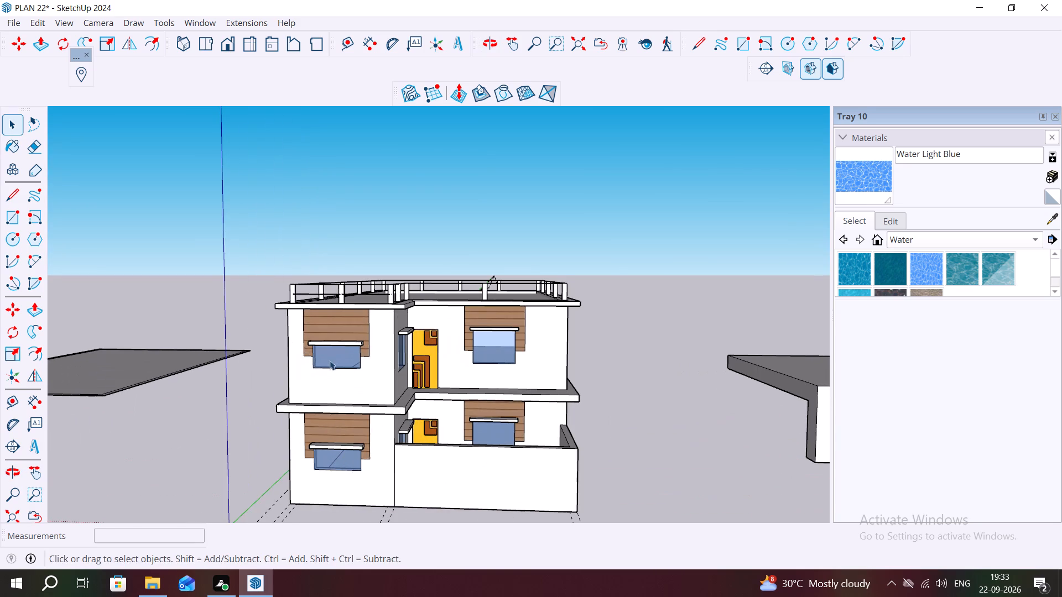
middle_drag(332, 356, 338, 380)
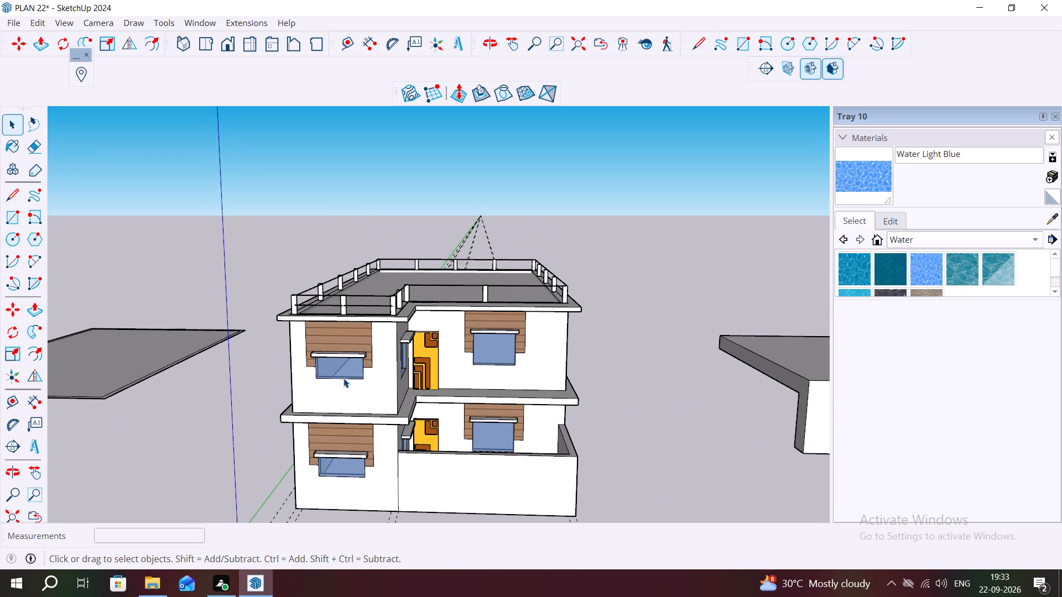
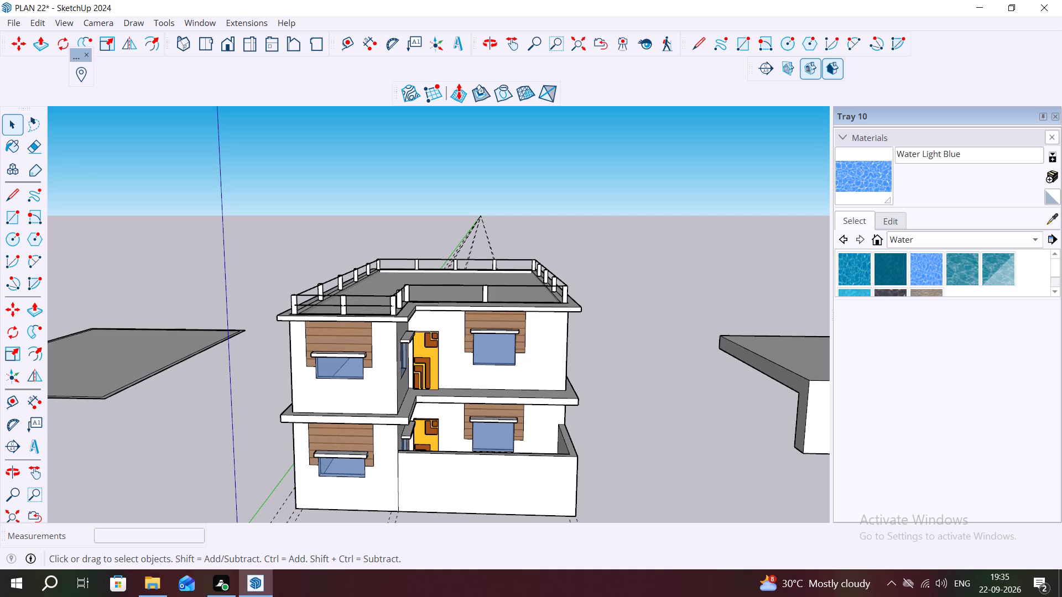
Delete the separate wall volume with the doorway opening that stands beside the two-storey house.
scroll(143, 562, down, 5)
scroll(381, 449, down, 5)
middle_drag(661, 391, 300, 292)
scroll(304, 296, down, 3)
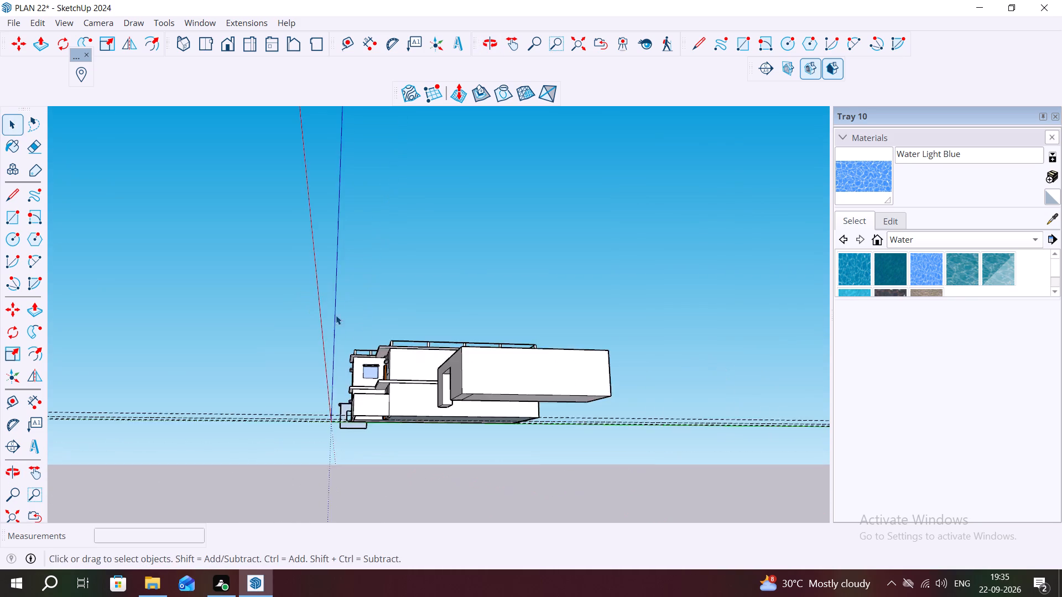
scroll(336, 315, down, 6)
middle_drag(475, 350, 501, 481)
drag(556, 386, 434, 460)
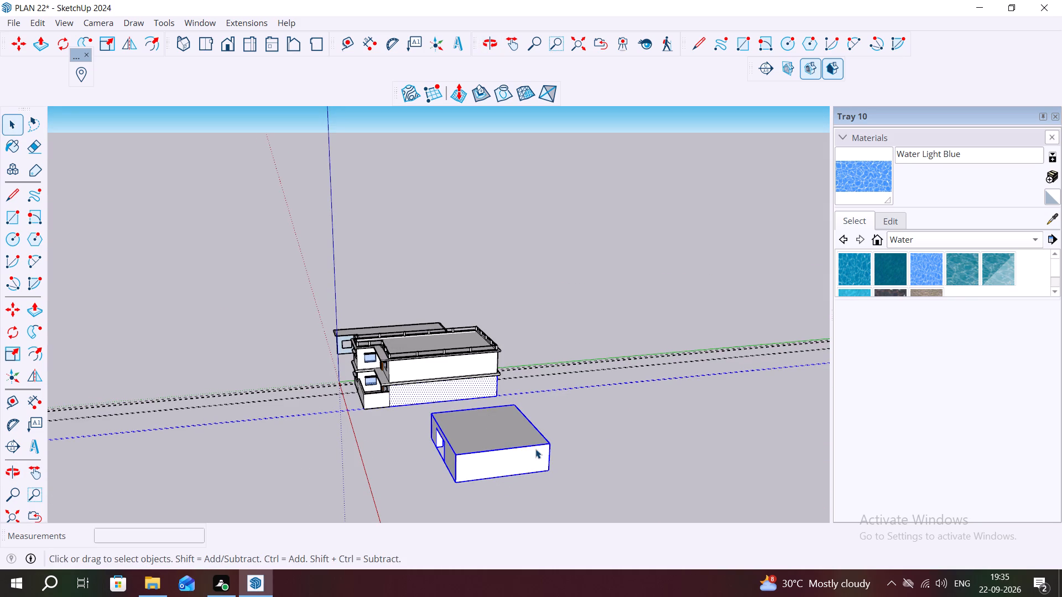
middle_drag(525, 451, 572, 439)
drag(594, 421, 510, 471)
key(Delete)
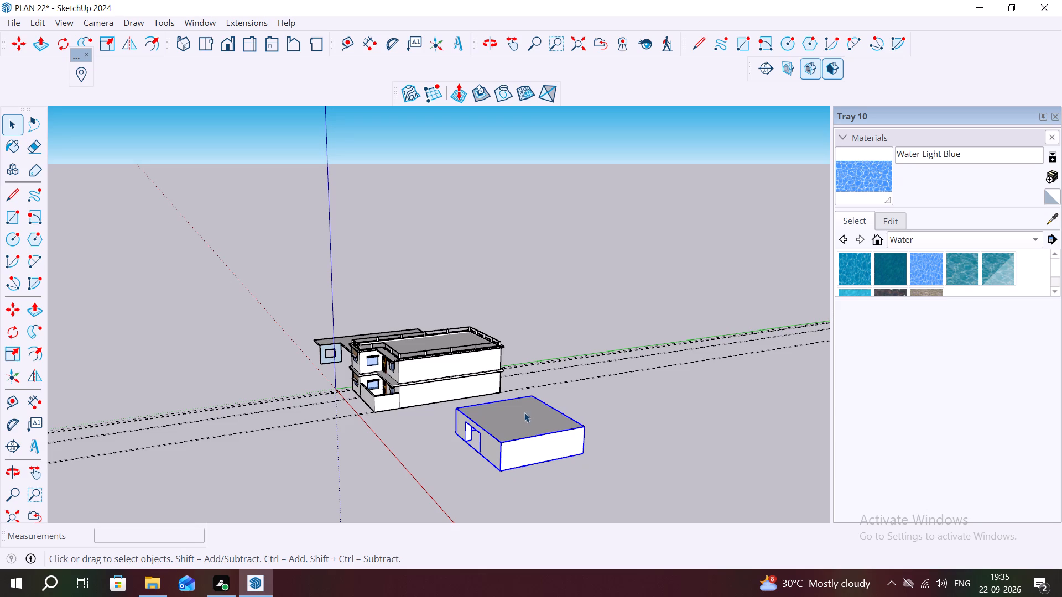
Delete all construction guides from the model.
scroll(518, 413, down, 3)
middle_drag(519, 420, 688, 429)
scroll(558, 410, up, 6)
middle_drag(568, 371, 709, 344)
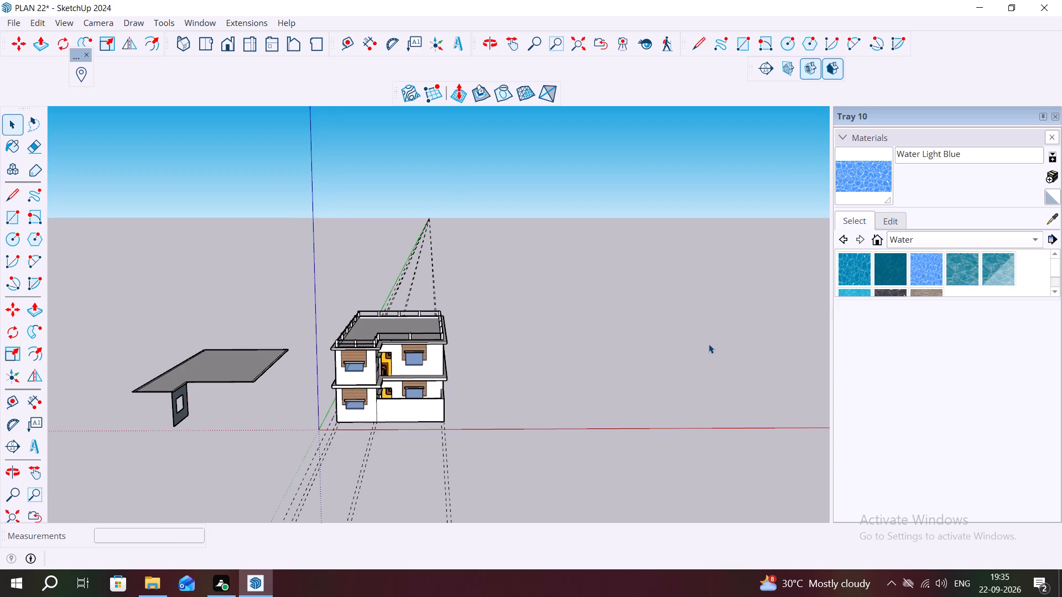
scroll(558, 325, down, 7)
click(33, 24)
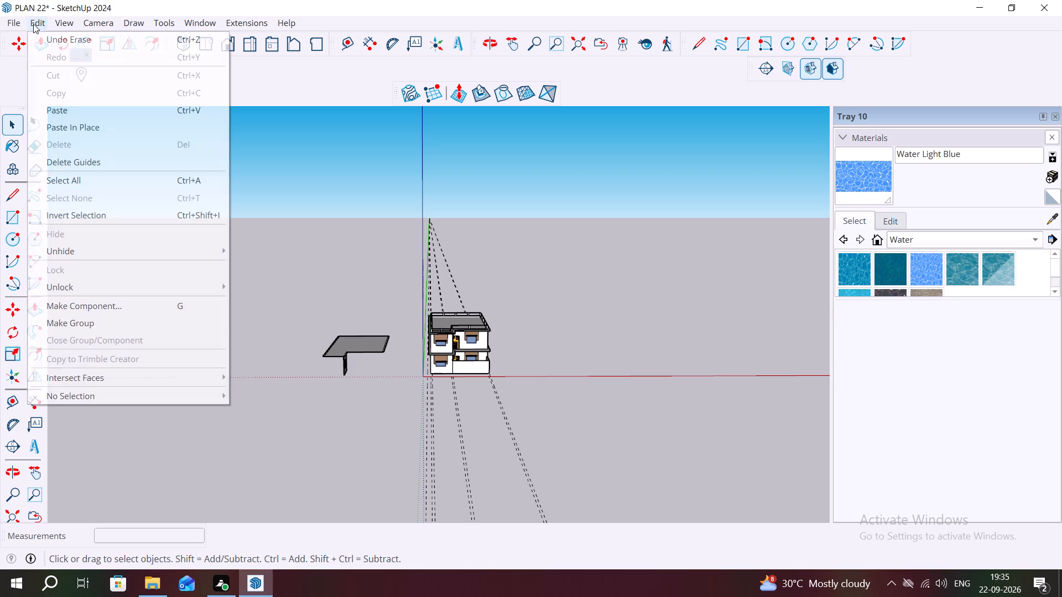
click(95, 160)
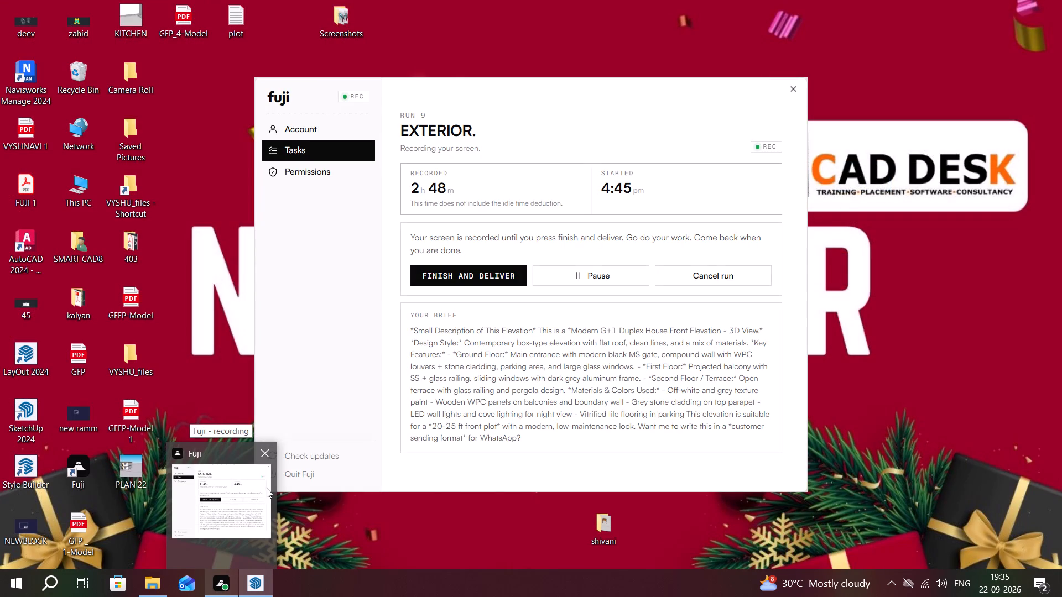
Examine the front facade of the two-storey house at ground level and from below.
scroll(299, 470, down, 8)
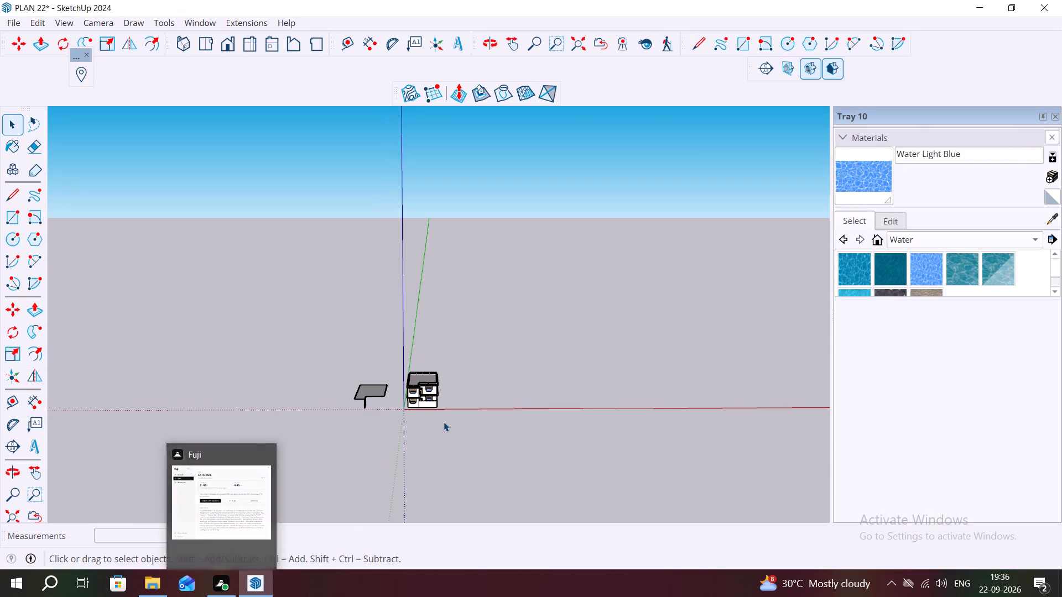
middle_drag(403, 389, 444, 383)
scroll(444, 383, down, 1)
scroll(444, 384, up, 12)
middle_drag(435, 404, 299, 316)
scroll(373, 361, up, 11)
middle_drag(233, 403, 263, 447)
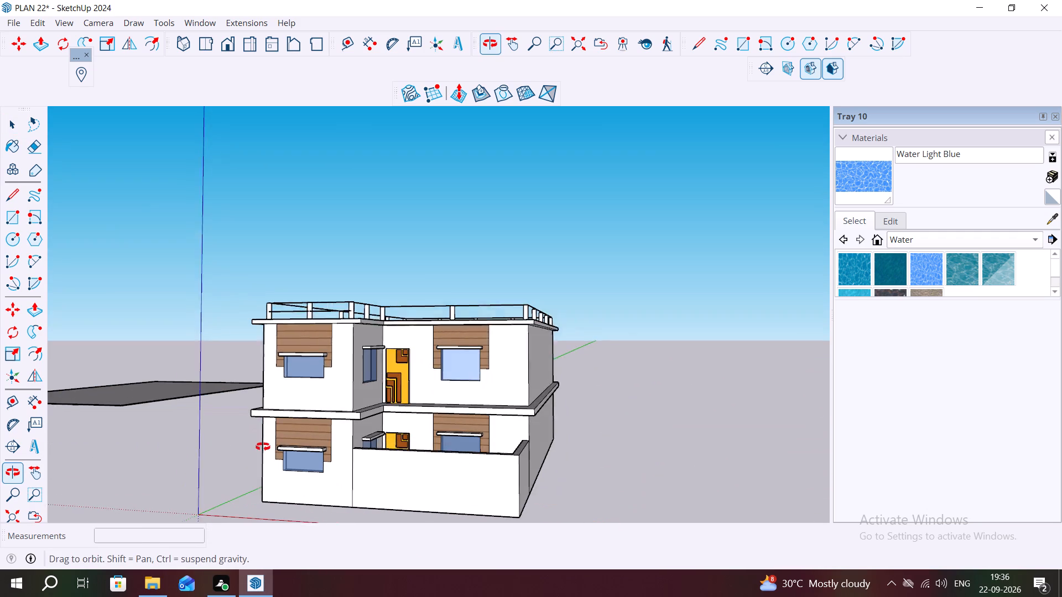
middle_drag(263, 447, 265, 454)
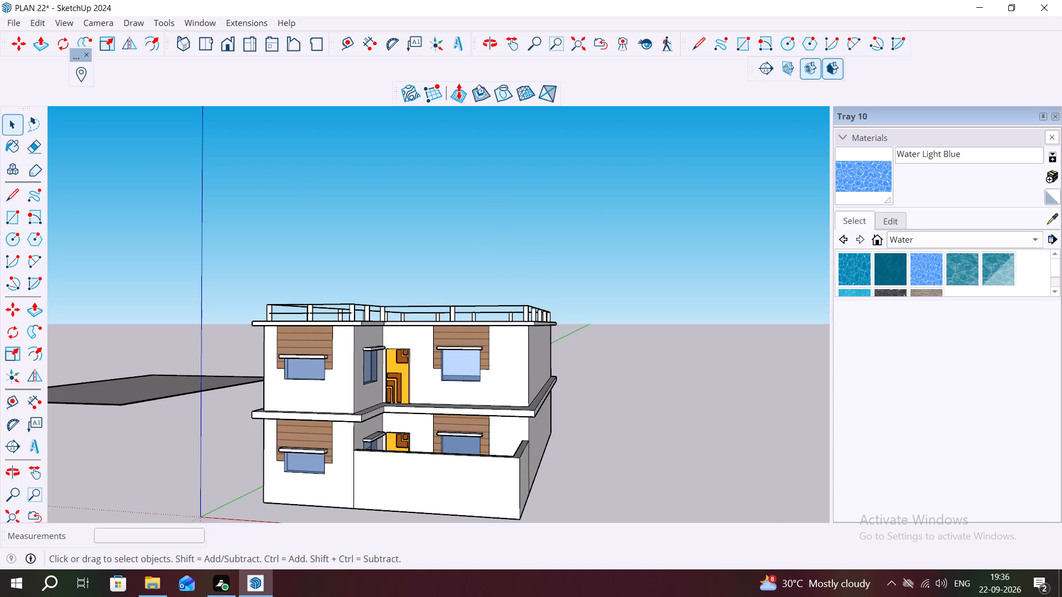
scroll(675, 67, down, 7)
middle_drag(554, 214, 445, 247)
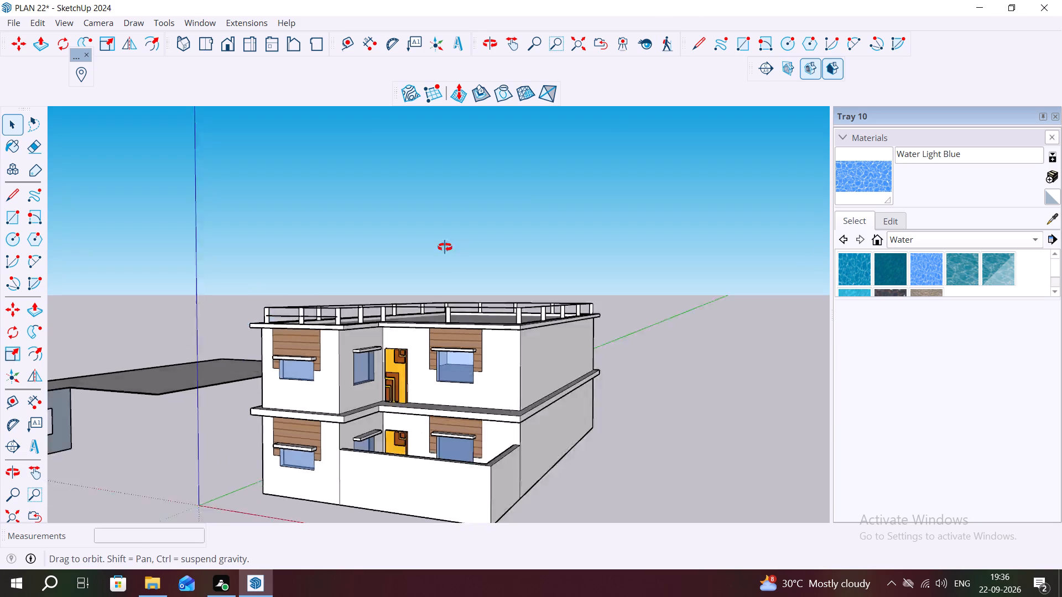
middle_drag(445, 247, 643, 40)
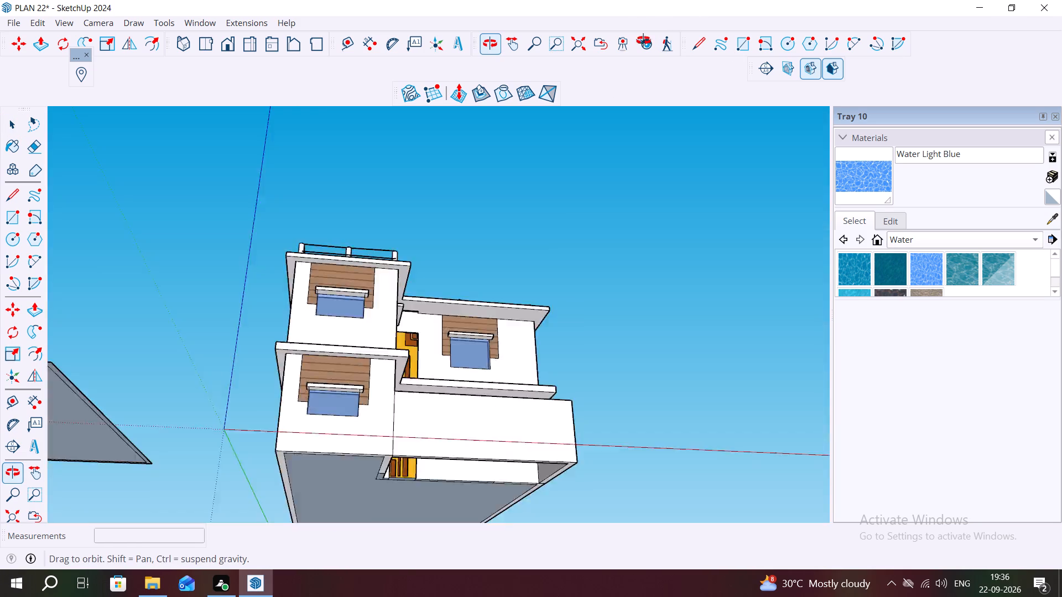
middle_drag(643, 40, 590, 170)
middle_click(588, 171)
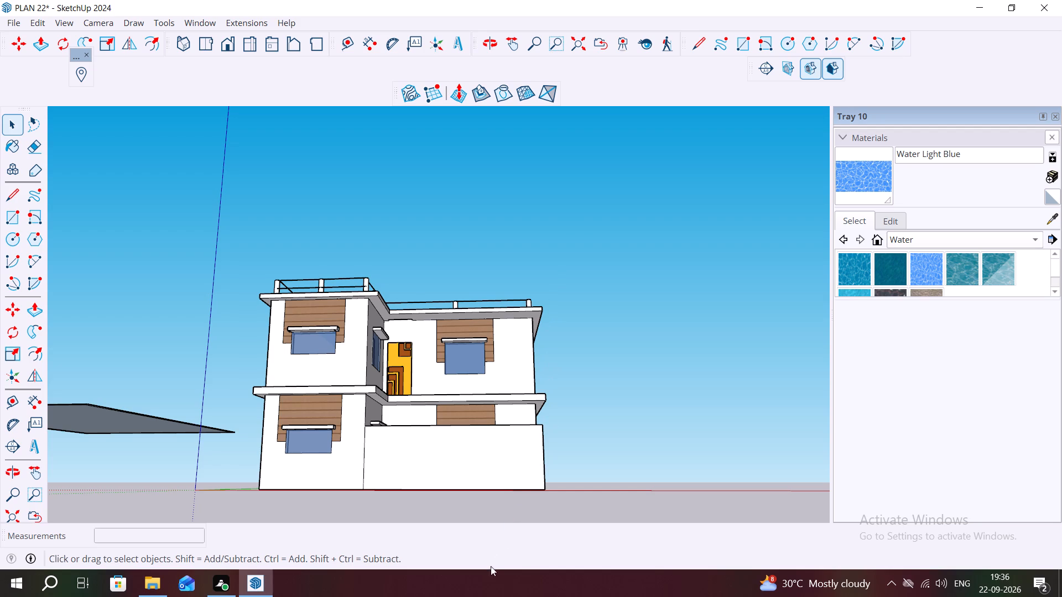
Examine the house together with the separate roof slab from a distance, from below and from above.
scroll(508, 542, up, 2)
middle_drag(454, 472, 457, 594)
scroll(481, 341, down, 8)
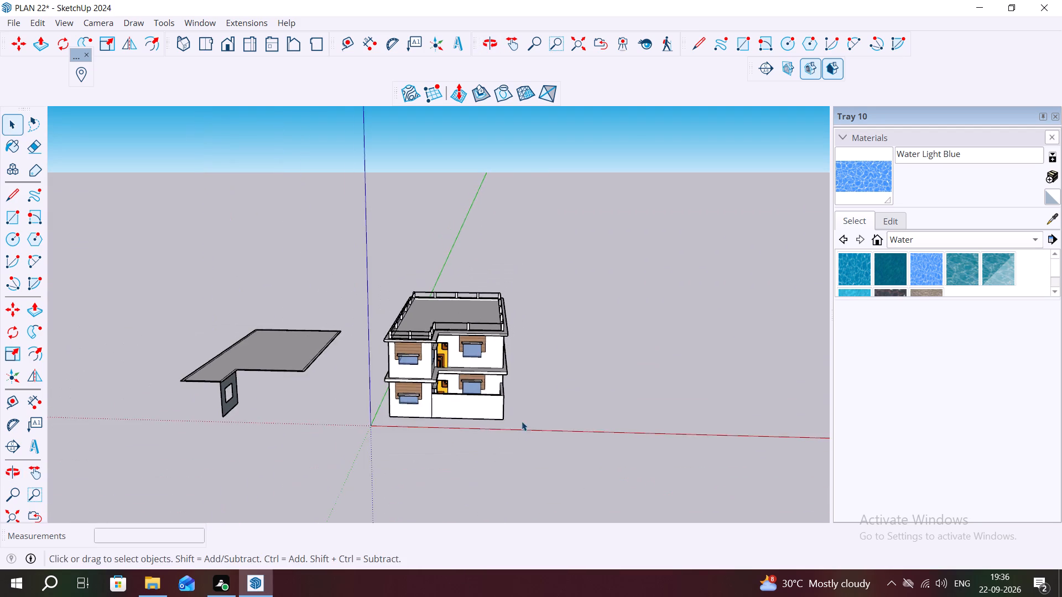
middle_drag(542, 436, 481, 336)
scroll(491, 319, down, 7)
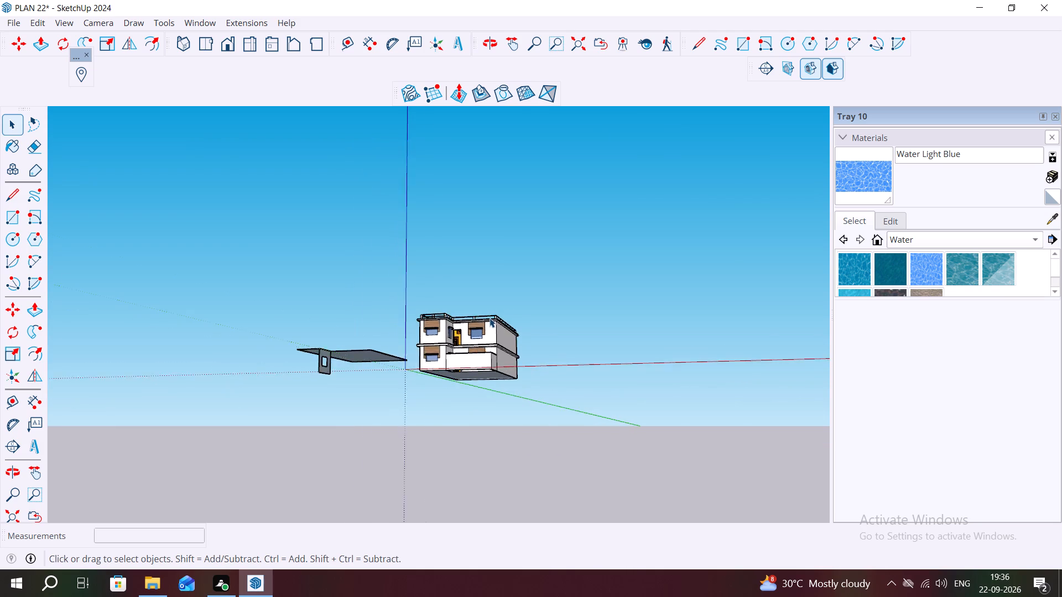
scroll(490, 318, down, 1)
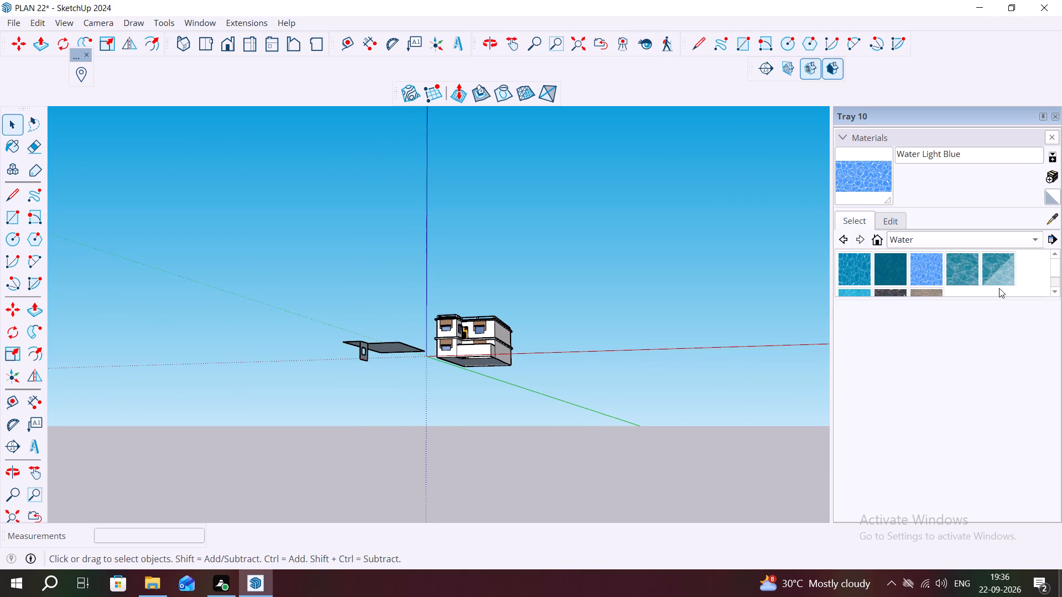
scroll(262, 240, down, 4)
scroll(199, 231, down, 3)
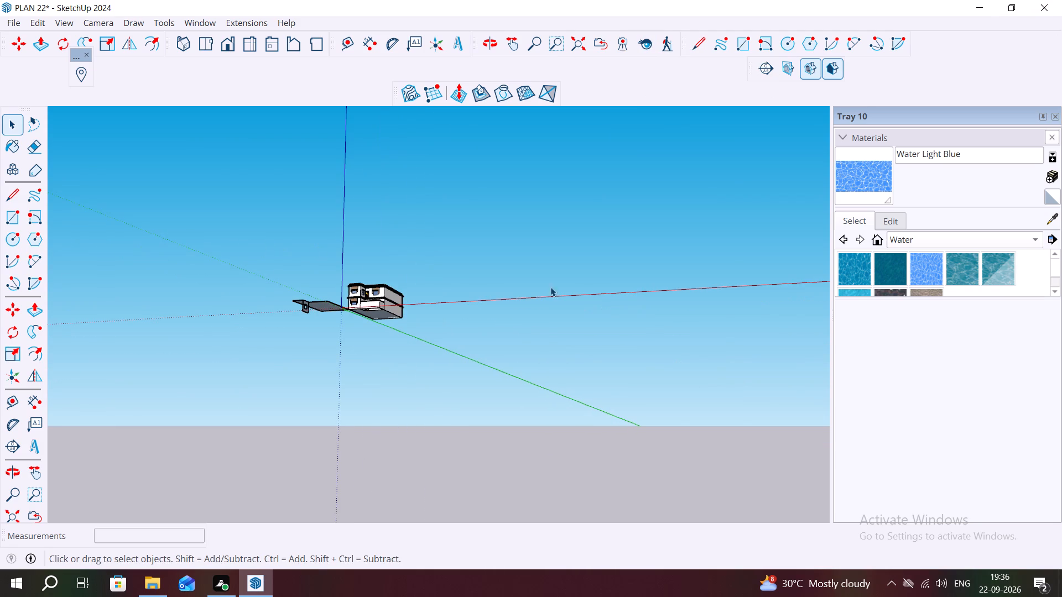
middle_drag(368, 245, 391, 386)
scroll(387, 291, up, 14)
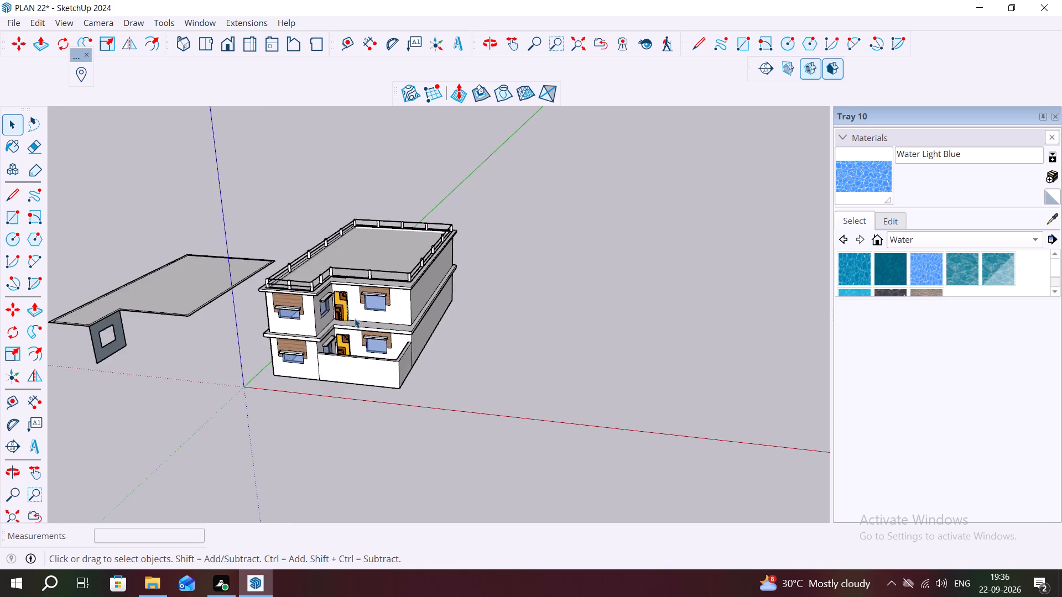
scroll(355, 318, up, 3)
Examine the house's side wall and the low boundary wall in front of the ground-floor entrance up close.
middle_drag(345, 360, 211, 322)
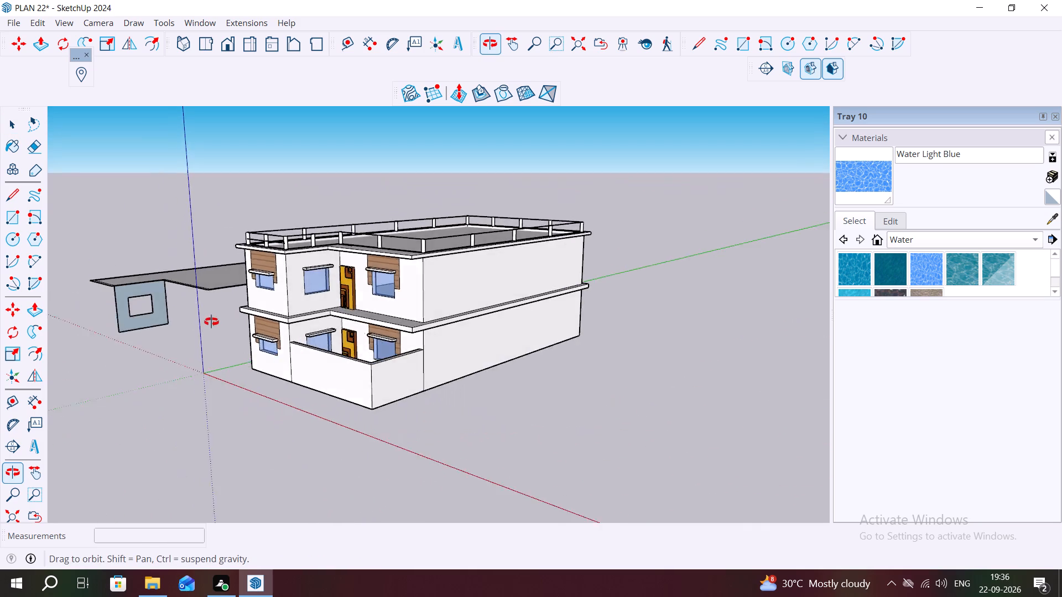
middle_drag(211, 322, 205, 383)
scroll(339, 383, down, 1)
scroll(346, 380, up, 7)
middle_drag(274, 369, 436, 371)
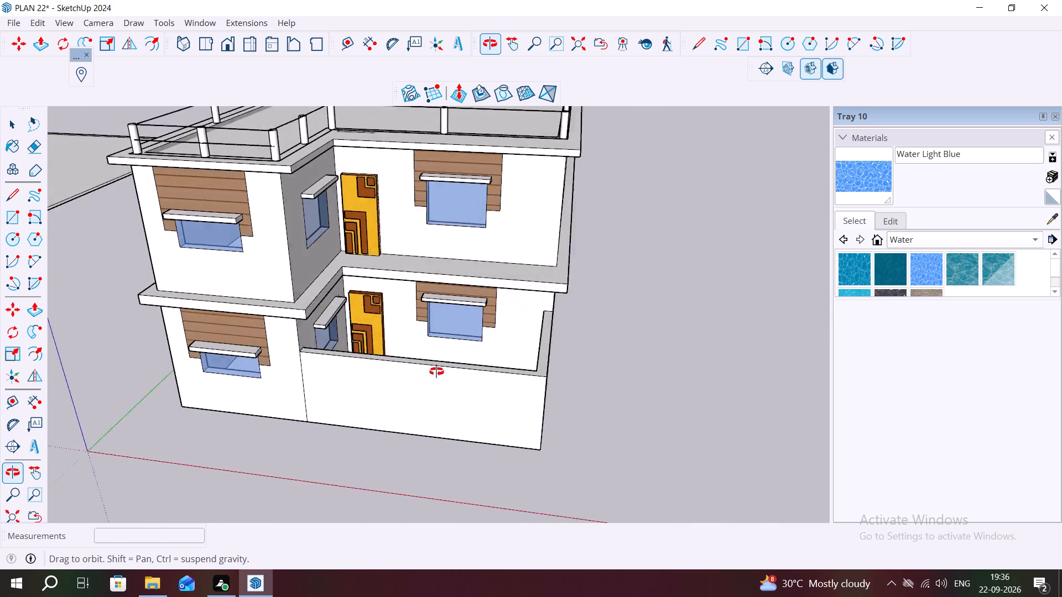
middle_drag(436, 371, 510, 341)
scroll(355, 389, up, 4)
middle_drag(472, 404, 475, 353)
scroll(398, 350, up, 4)
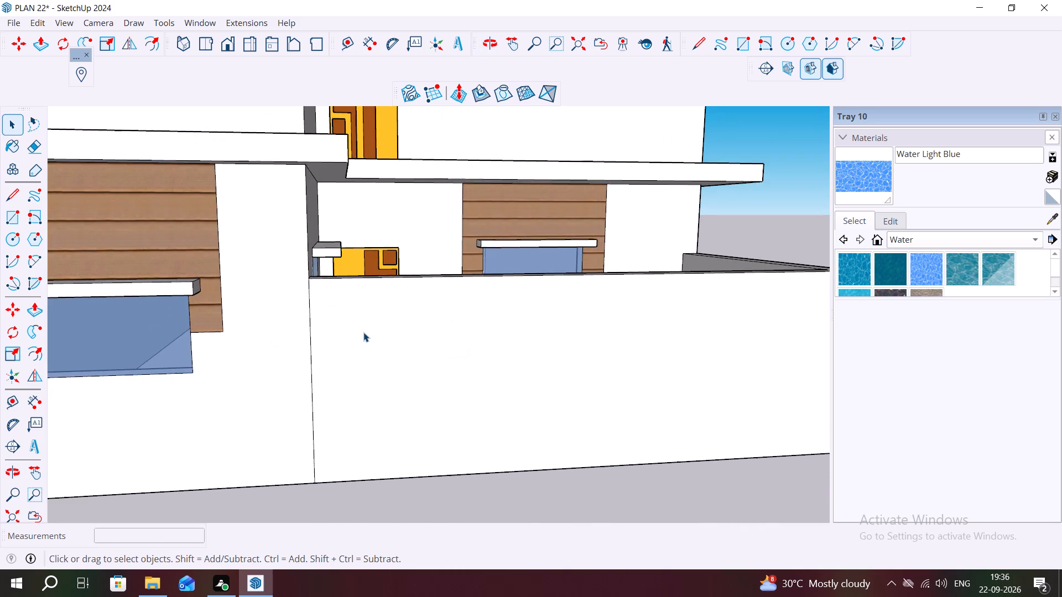
scroll(365, 332, down, 8)
scroll(530, 342, down, 7)
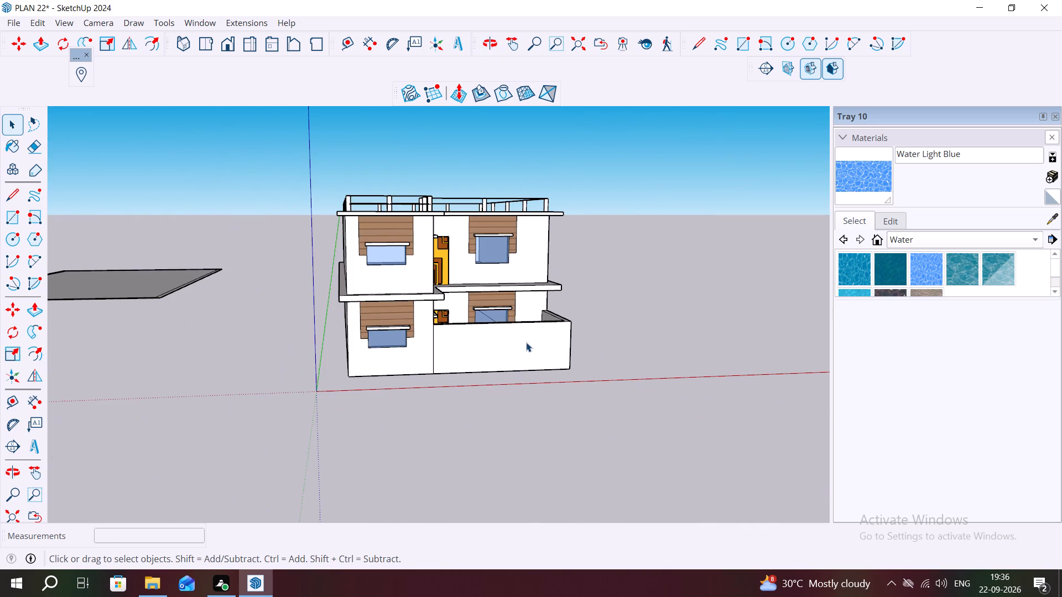
middle_drag(524, 365, 518, 352)
scroll(514, 345, down, 7)
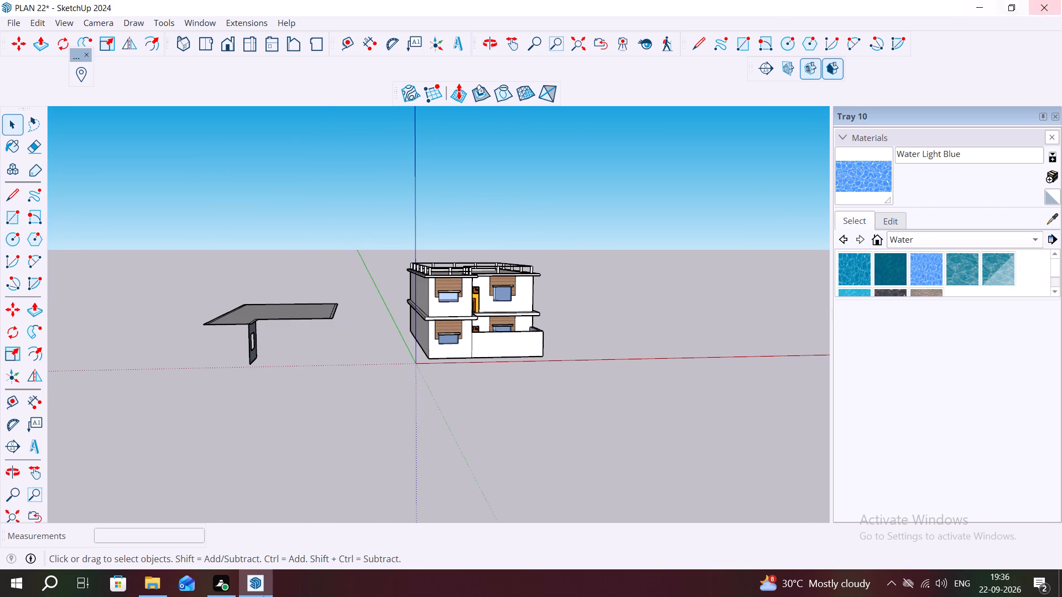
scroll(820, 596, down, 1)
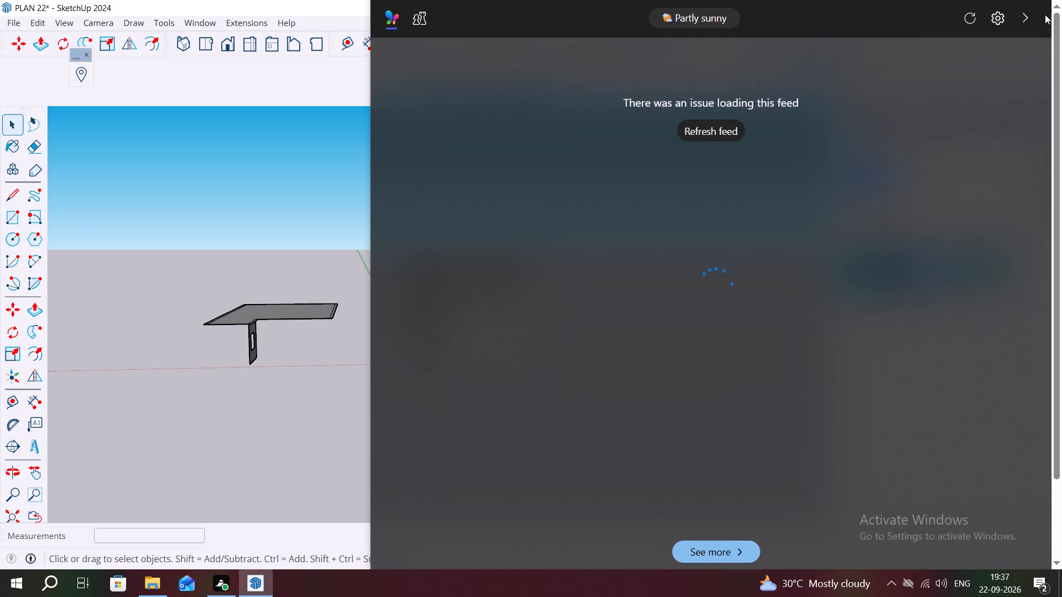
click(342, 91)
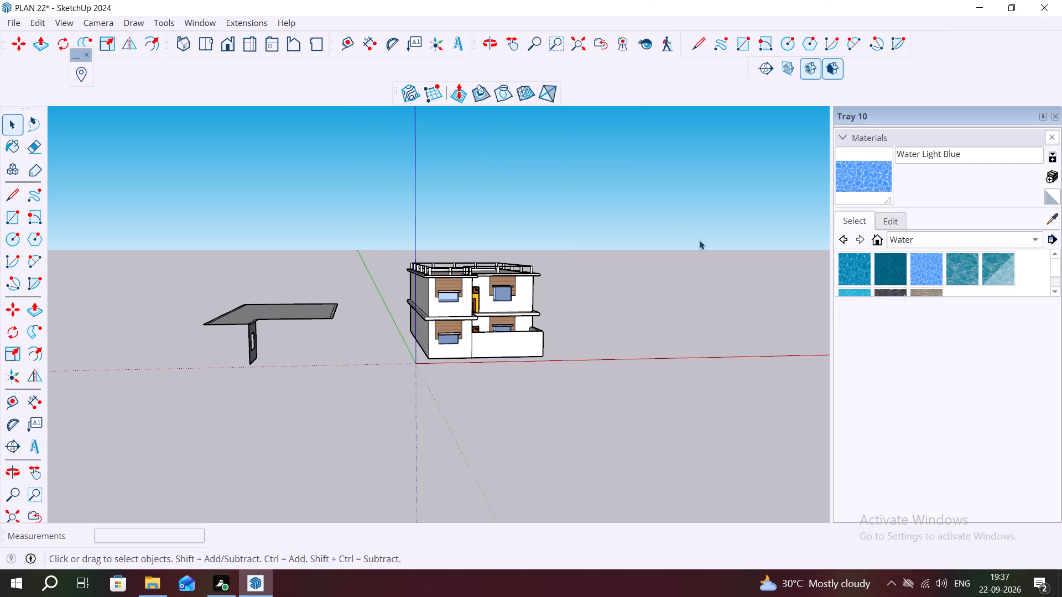
Examine the front and side of the house beside the separate roof slab from slightly above ground level.
scroll(700, 245, down, 3)
middle_drag(471, 293, 374, 294)
scroll(491, 298, up, 8)
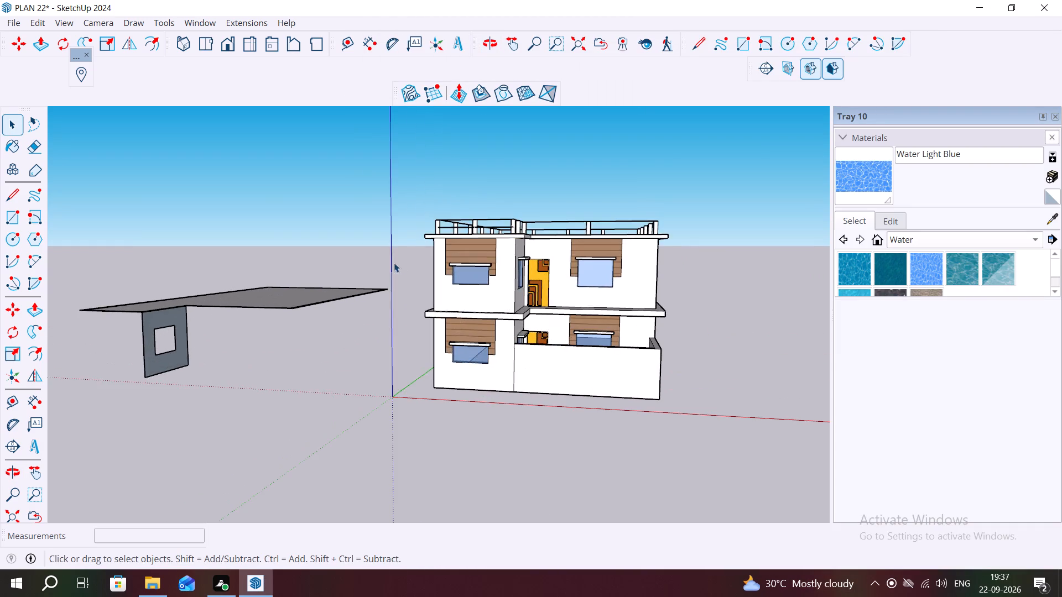
scroll(393, 258, down, 8)
middle_drag(483, 271, 481, 285)
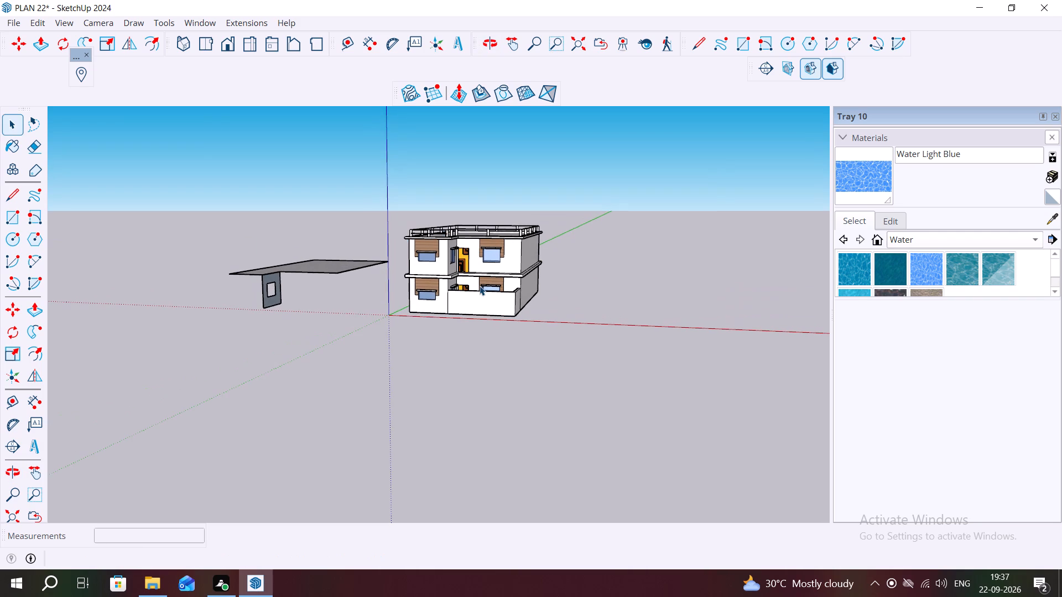
scroll(666, 232, up, 3)
scroll(478, 268, up, 2)
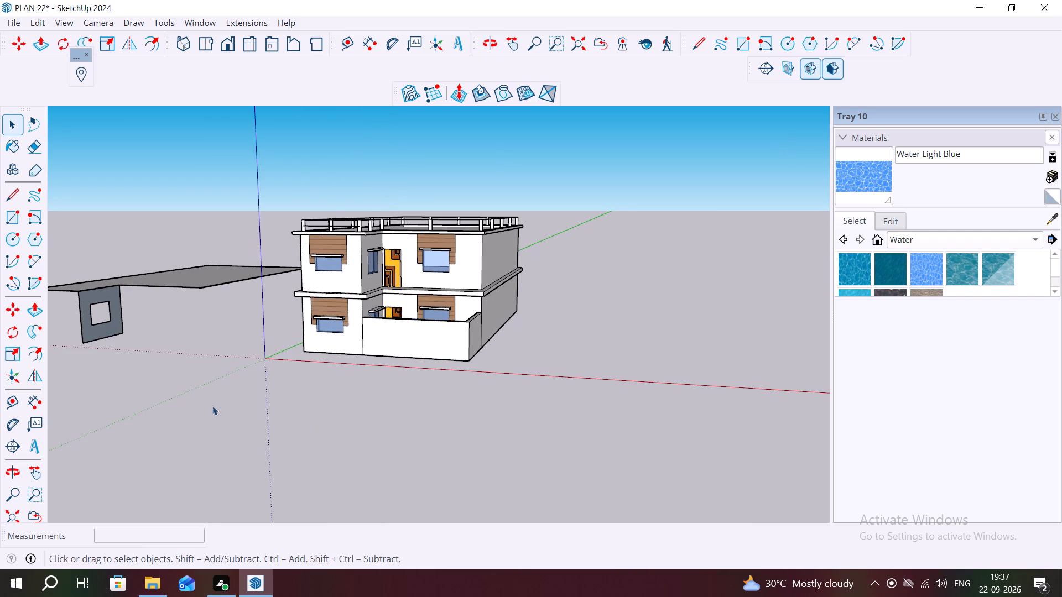
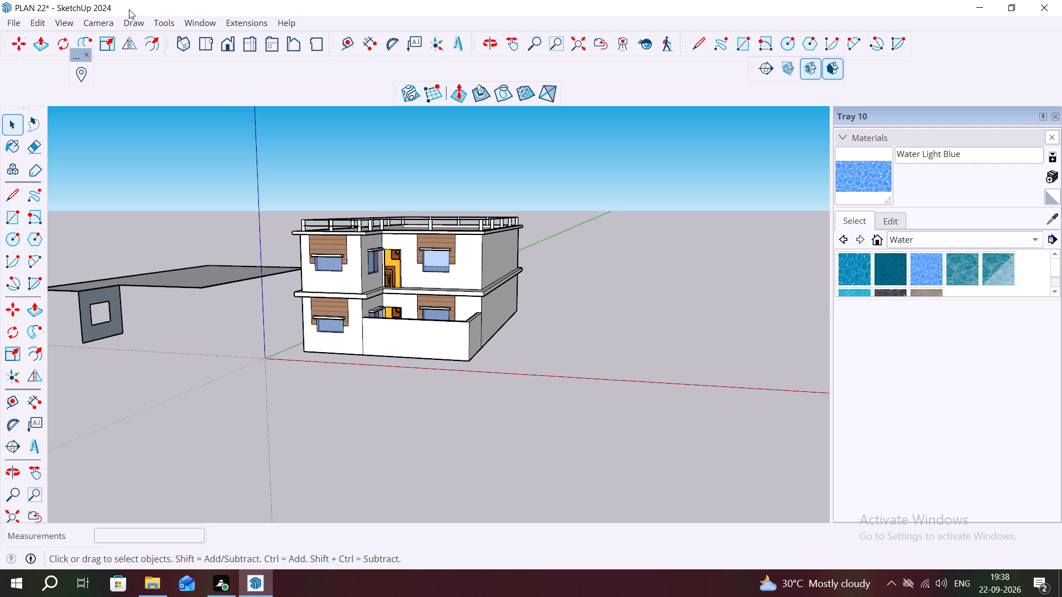
Examine the house's front facade, rooftop railing and side wall from a distance, from above and from ground level.
scroll(367, 190, down, 8)
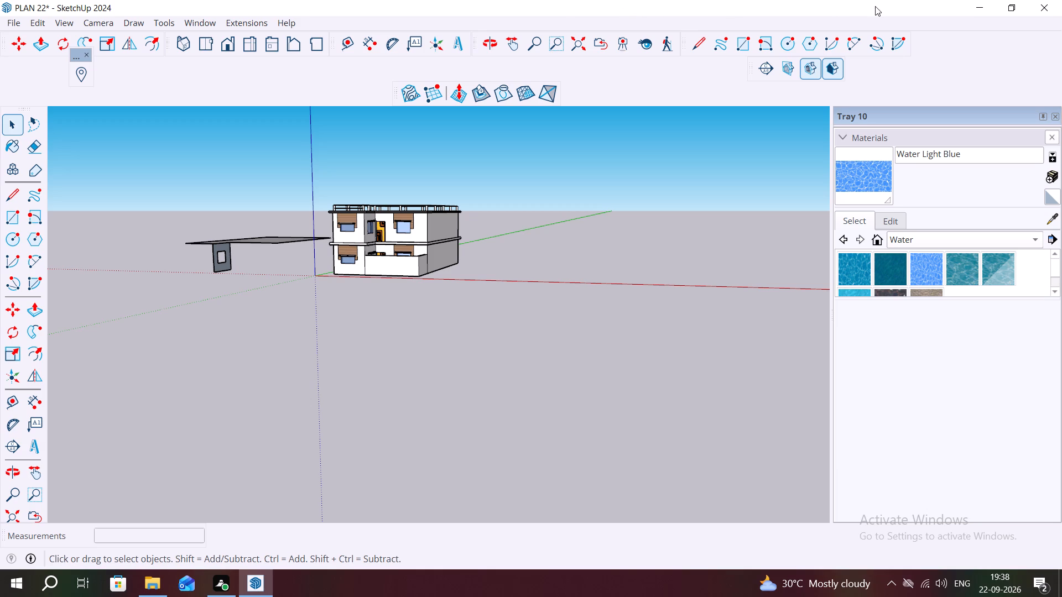
middle_drag(379, 231, 423, 305)
scroll(397, 279, up, 8)
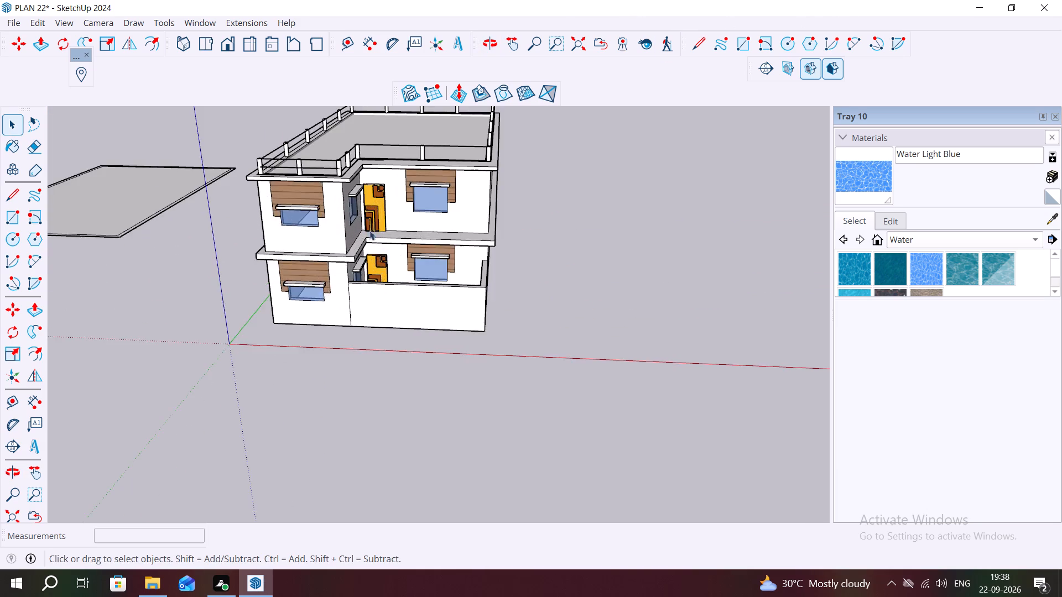
scroll(369, 231, up, 3)
scroll(428, 238, down, 7)
middle_drag(497, 309, 539, 221)
scroll(455, 202, up, 7)
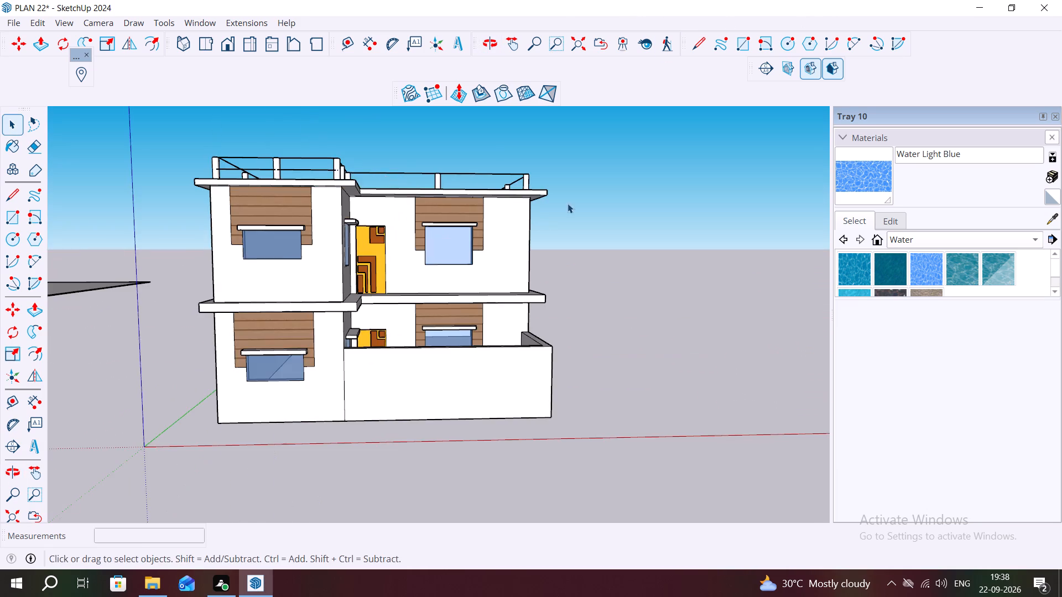
middle_drag(568, 206, 358, 261)
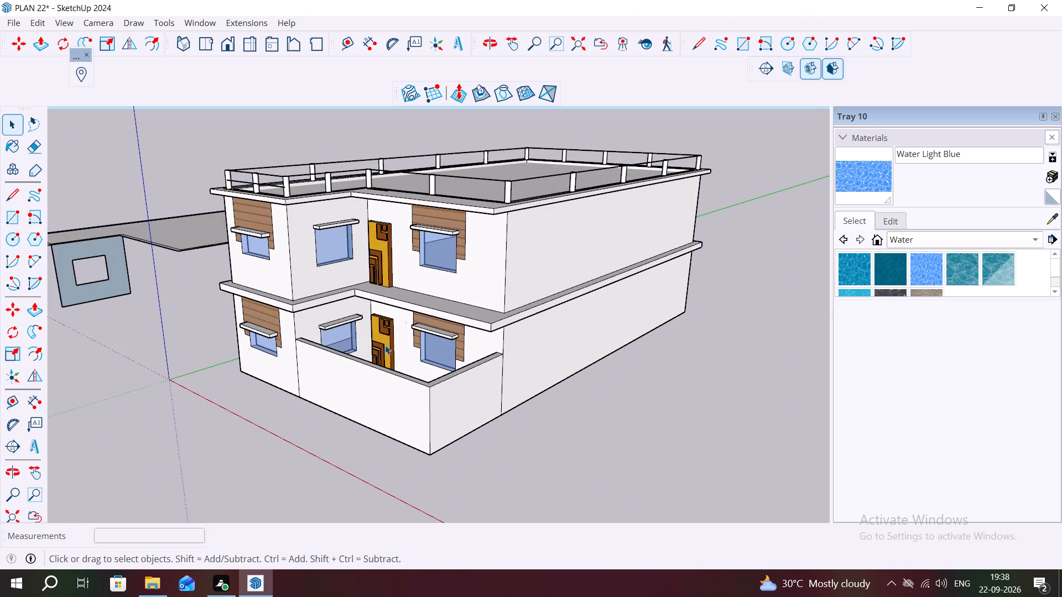
Examine the low boundary wall in front of the ground-floor entrance from the front and up close.
drag(393, 372, 391, 401)
middle_drag(402, 398, 593, 369)
scroll(488, 381, up, 4)
middle_drag(493, 375, 508, 345)
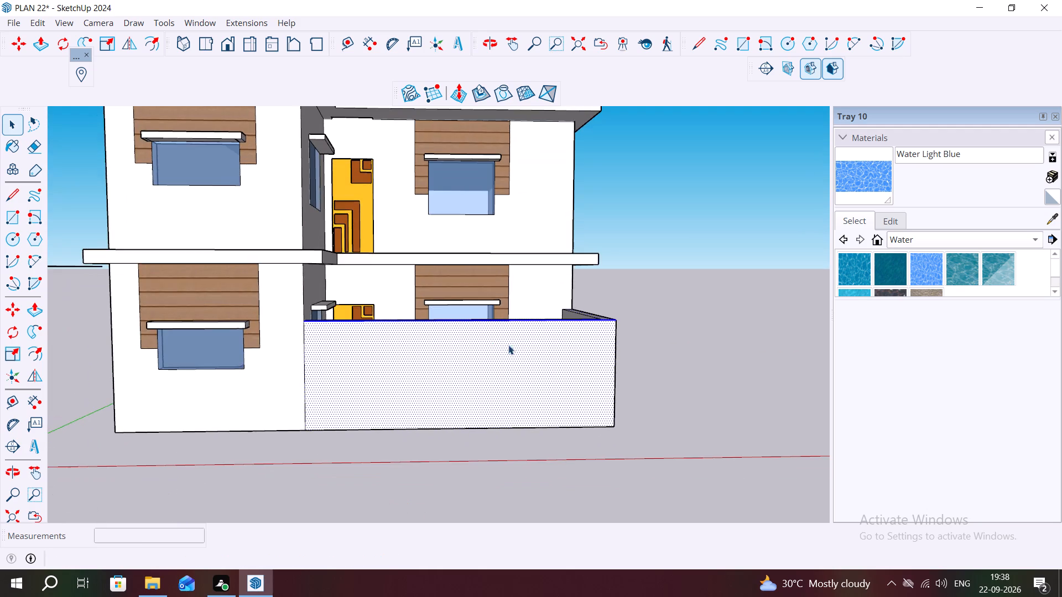
key(Escape)
scroll(382, 378, up, 3)
scroll(465, 392, down, 2)
click(676, 376)
scroll(679, 376, up, 2)
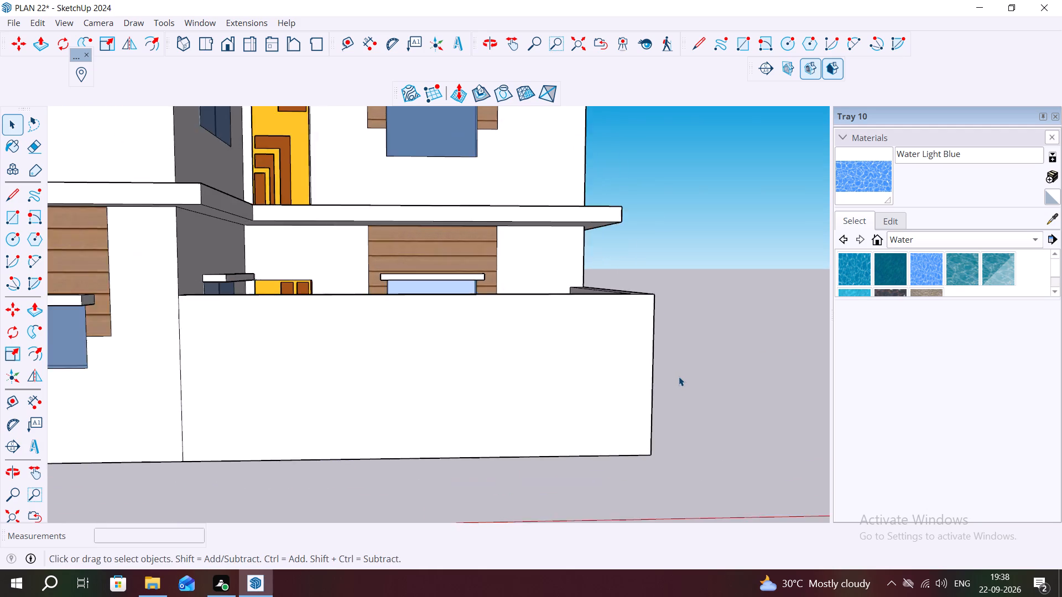
scroll(679, 376, up, 1)
key(Escape)
Delete the separate roof slab beside the house together with the loose wall piece that has a window opening.
scroll(673, 376, down, 12)
middle_drag(673, 366, 679, 383)
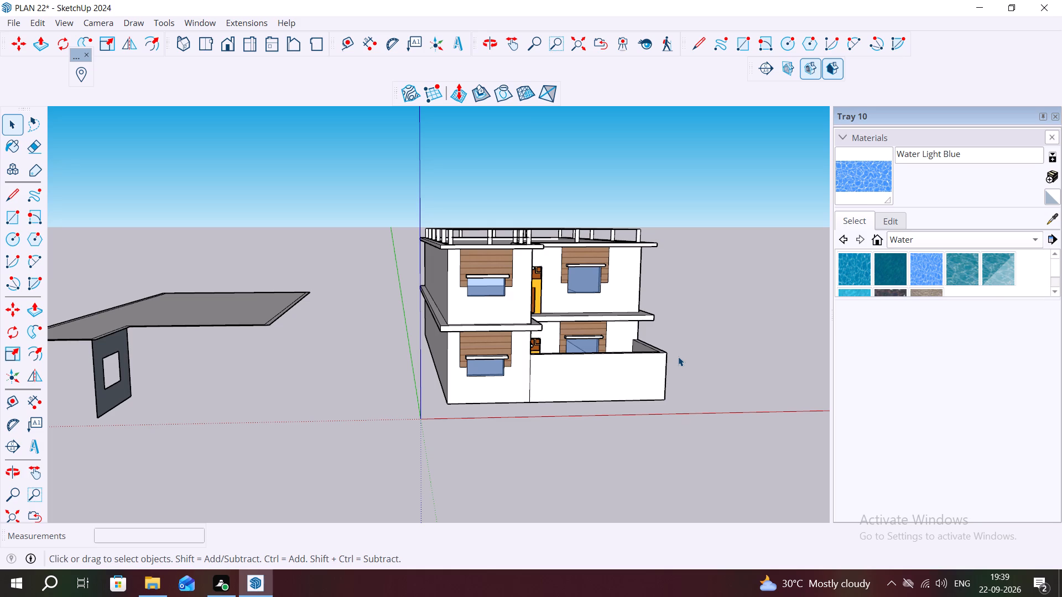
scroll(431, 285, down, 2)
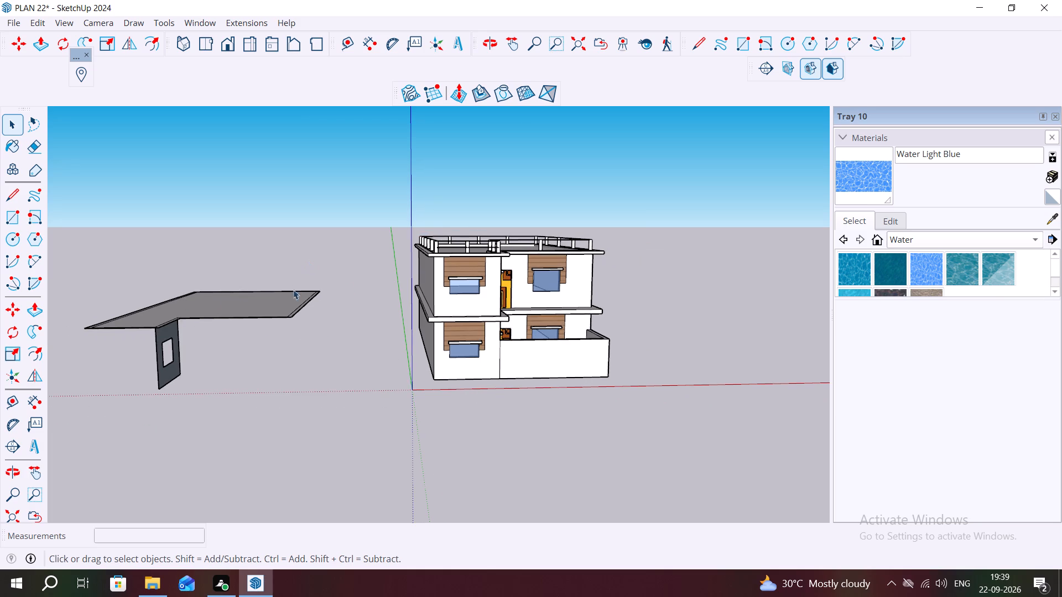
drag(302, 274, 209, 411)
drag(231, 298, 209, 376)
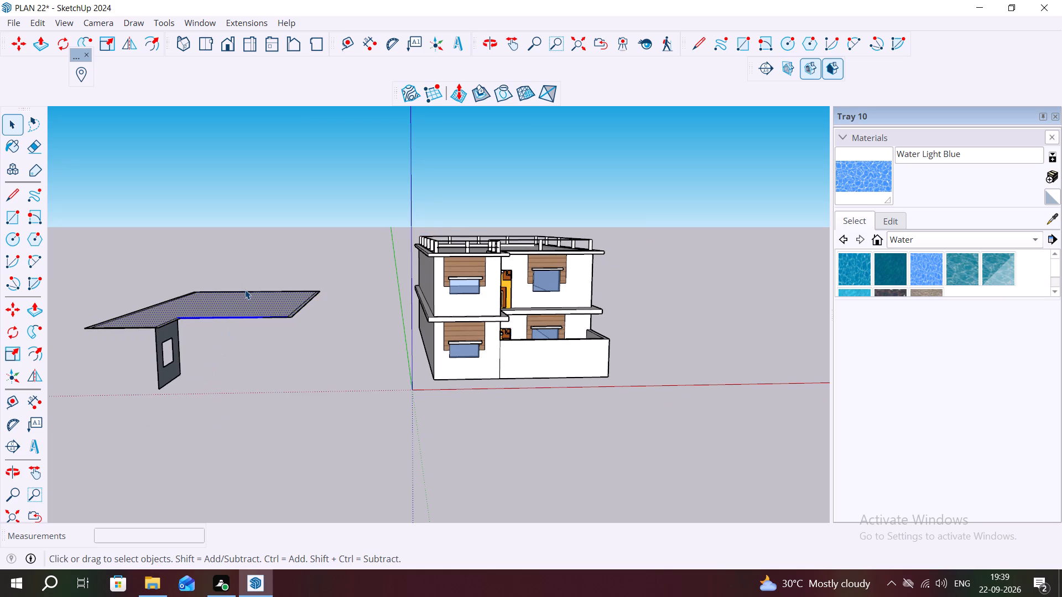
key(Delete)
drag(259, 279, 246, 378)
drag(327, 277, 264, 381)
key(Delete)
drag(205, 273, 202, 470)
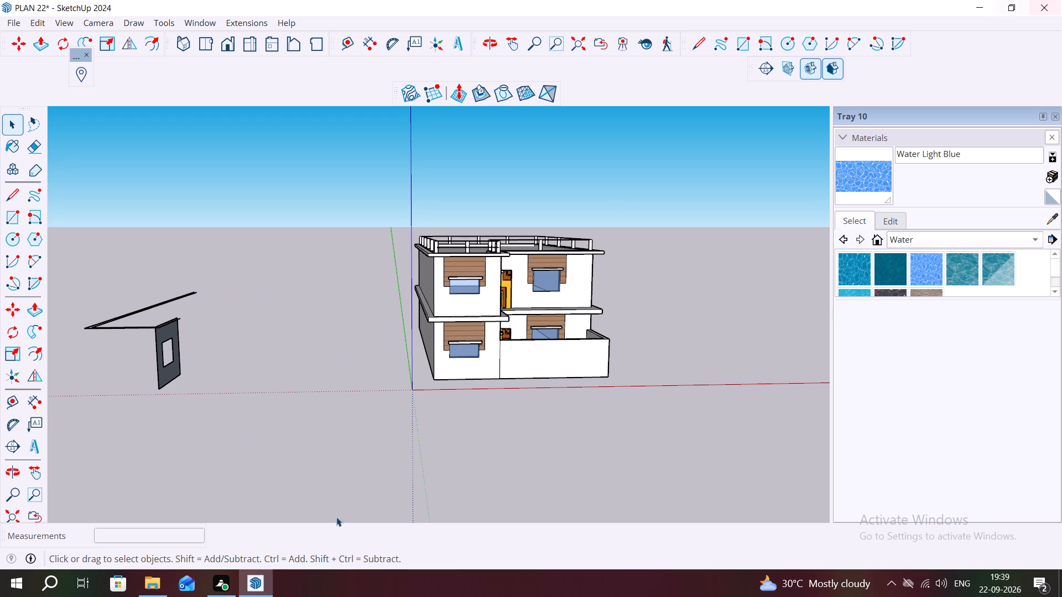
drag(218, 276, 53, 428)
key(Delete)
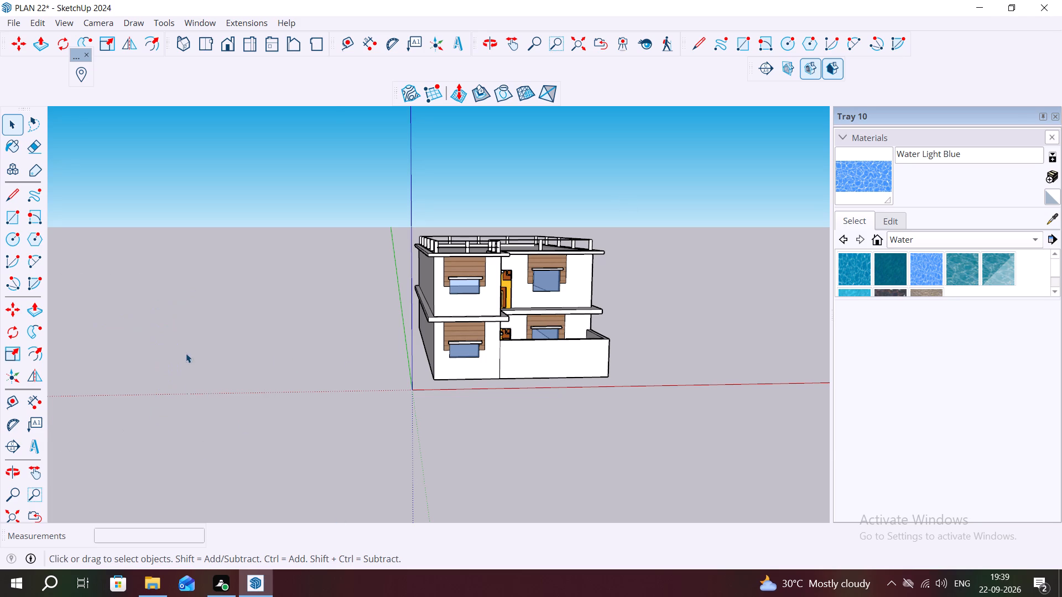
Examine the whole house from above, from below and from the front corner beside the boundary wall.
scroll(186, 353, down, 5)
scroll(421, 381, up, 8)
middle_drag(409, 291, 397, 374)
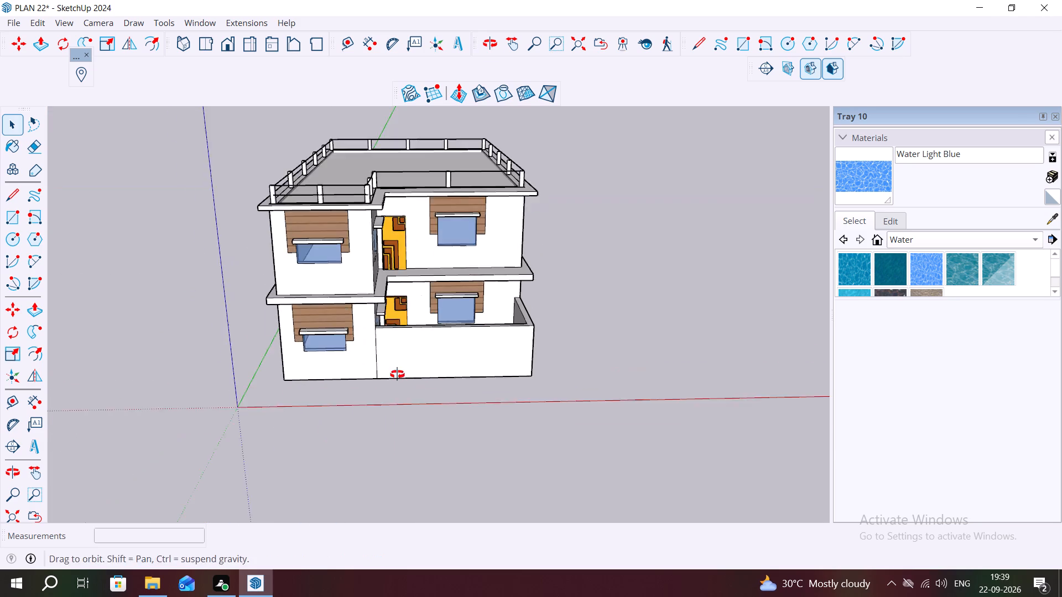
middle_drag(397, 374, 391, 414)
scroll(391, 414, down, 1)
scroll(389, 409, up, 7)
middle_drag(436, 384, 397, 192)
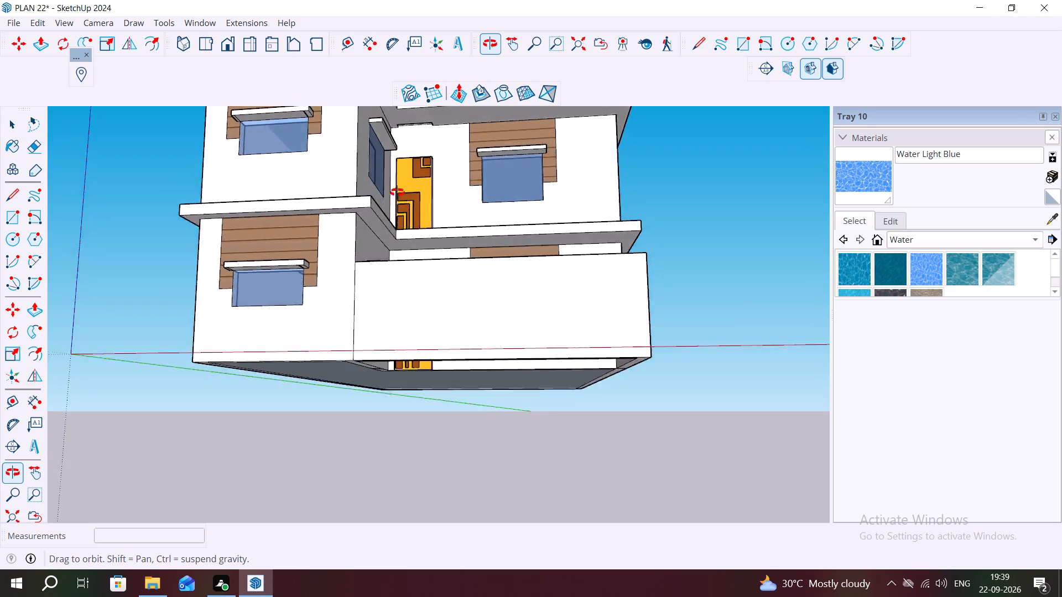
middle_drag(397, 192, 309, 276)
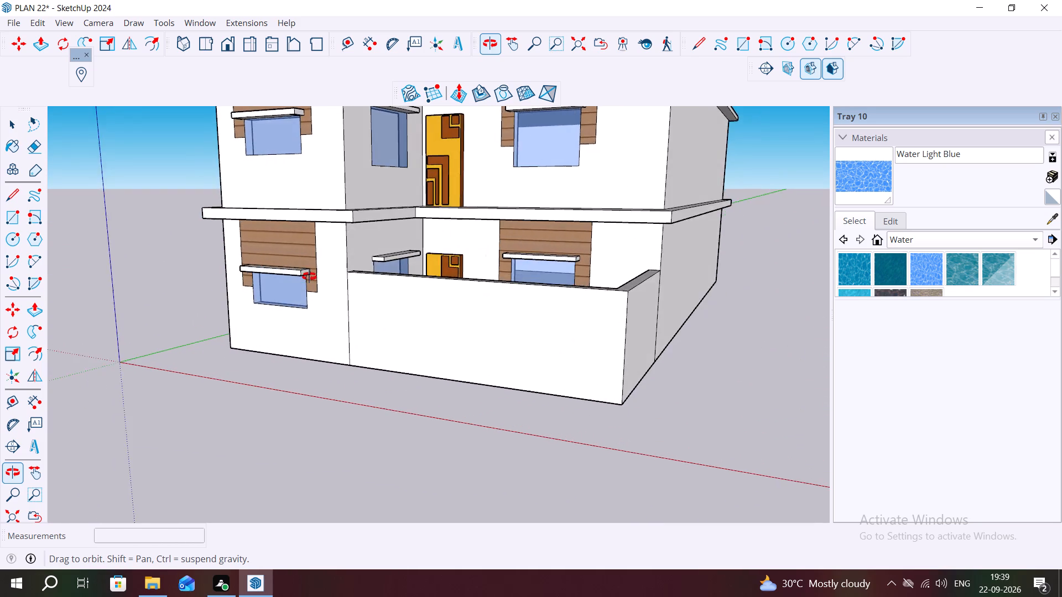
middle_drag(309, 276, 321, 315)
Examine the entrance doors, the slab edge between the storeys and the inside of the boundary wall up close.
scroll(441, 162, up, 10)
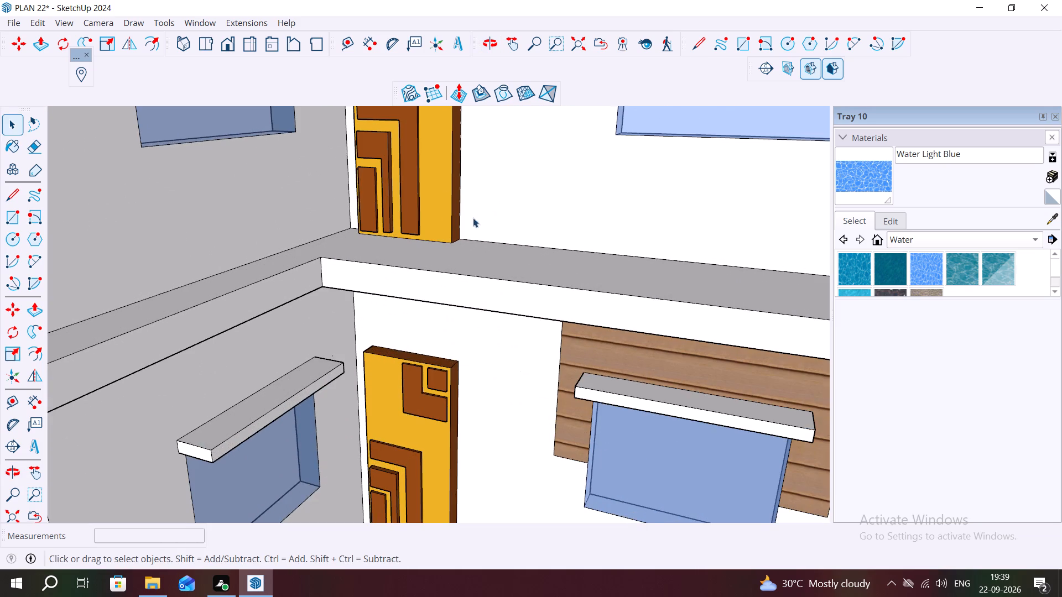
middle_drag(467, 218, 502, 239)
scroll(394, 266, down, 8)
middle_drag(423, 447, 461, 367)
scroll(446, 362, down, 5)
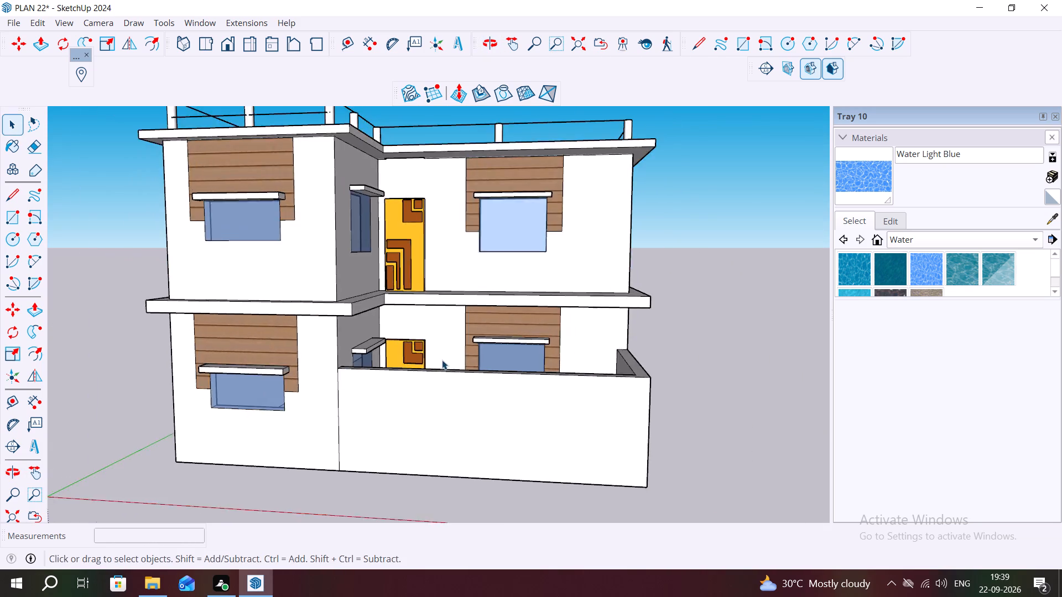
scroll(442, 360, down, 3)
middle_drag(464, 414, 468, 435)
scroll(468, 435, down, 1)
scroll(466, 428, up, 7)
middle_drag(464, 430, 470, 442)
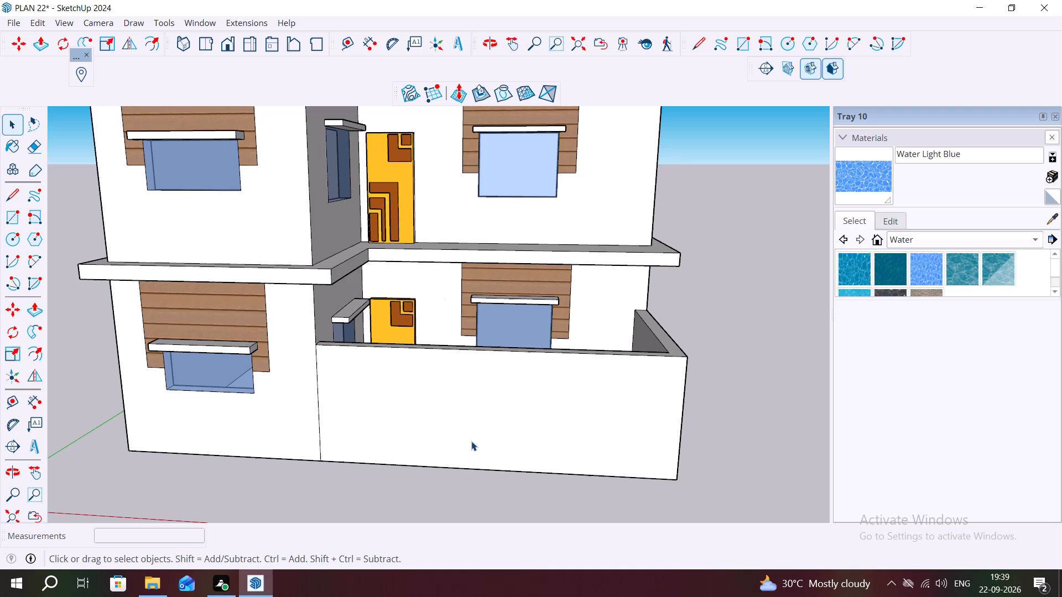
middle_drag(525, 445, 673, 496)
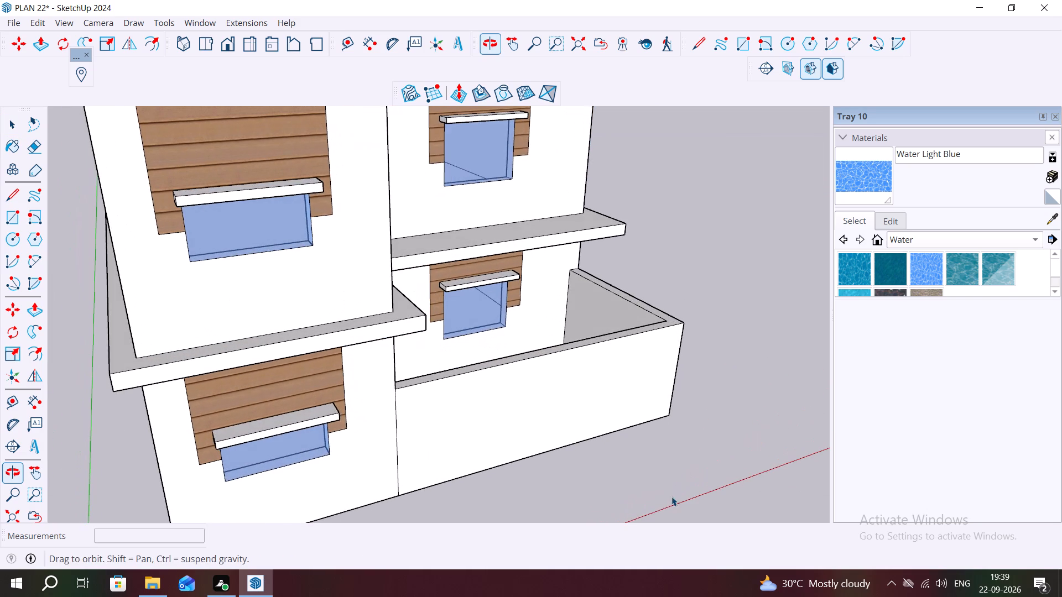
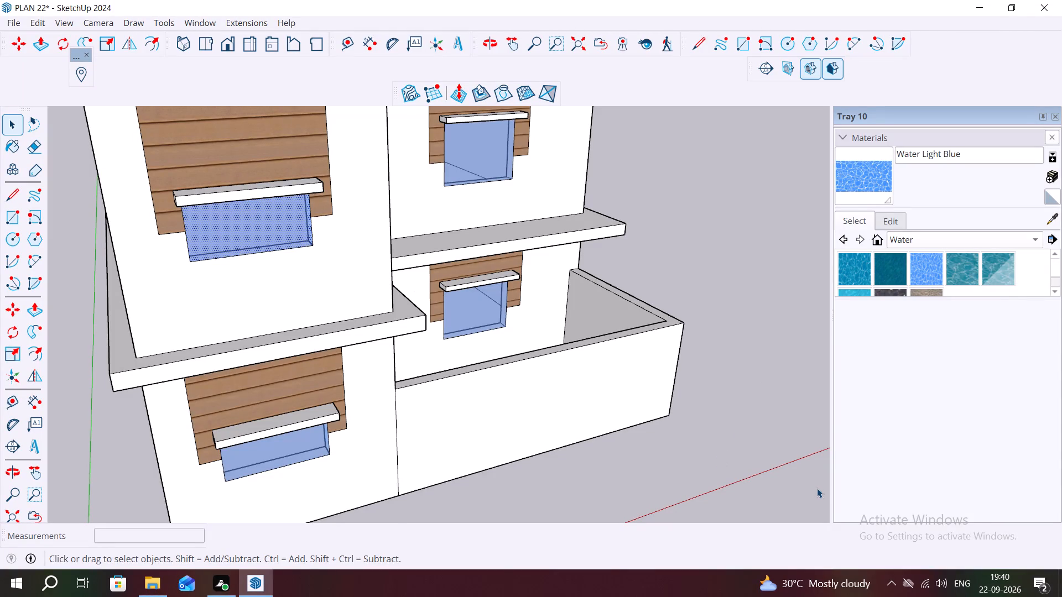
Examine the whole house and its ground-floor entrance area from the front, from the long side and from above.
scroll(818, 489, down, 6)
middle_drag(687, 411, 356, 380)
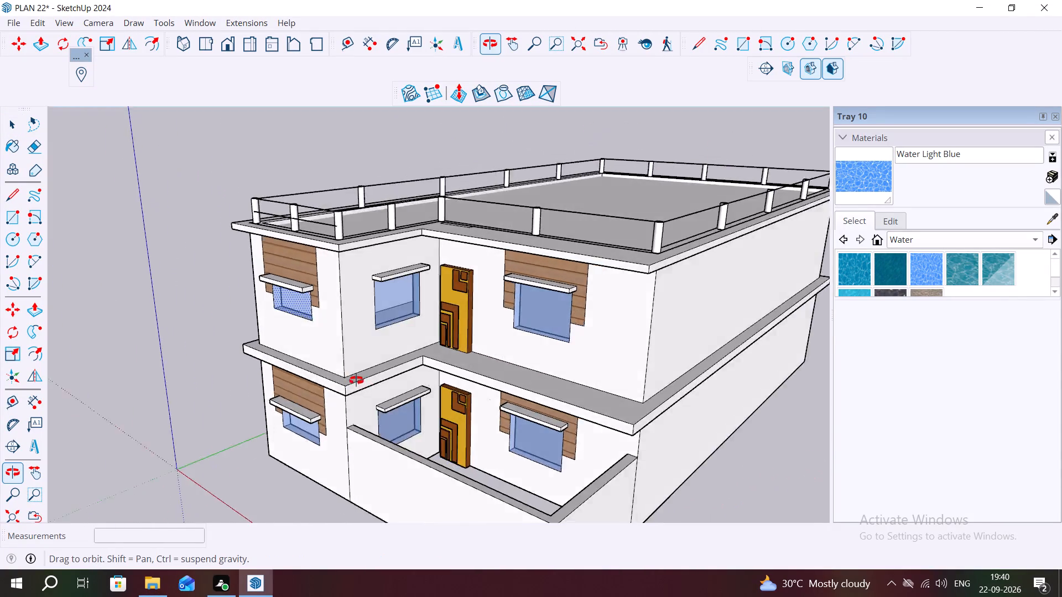
middle_drag(356, 380, 332, 370)
middle_drag(329, 363, 326, 336)
scroll(329, 321, down, 12)
middle_drag(365, 381, 465, 451)
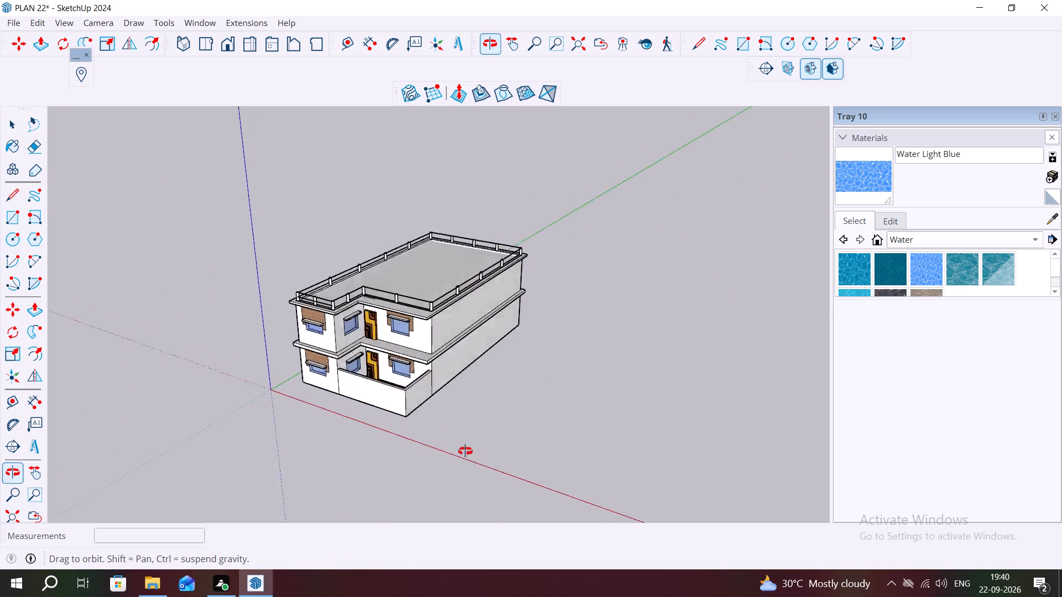
middle_drag(465, 451, 248, 378)
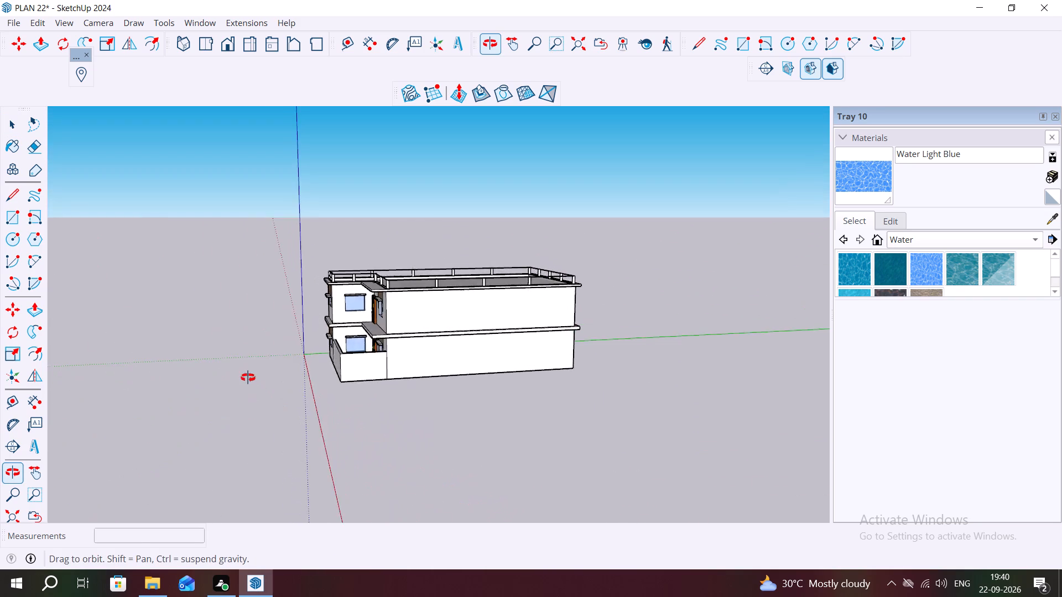
middle_drag(248, 378, 246, 371)
scroll(386, 373, up, 8)
middle_drag(320, 348, 521, 399)
scroll(433, 326, up, 2)
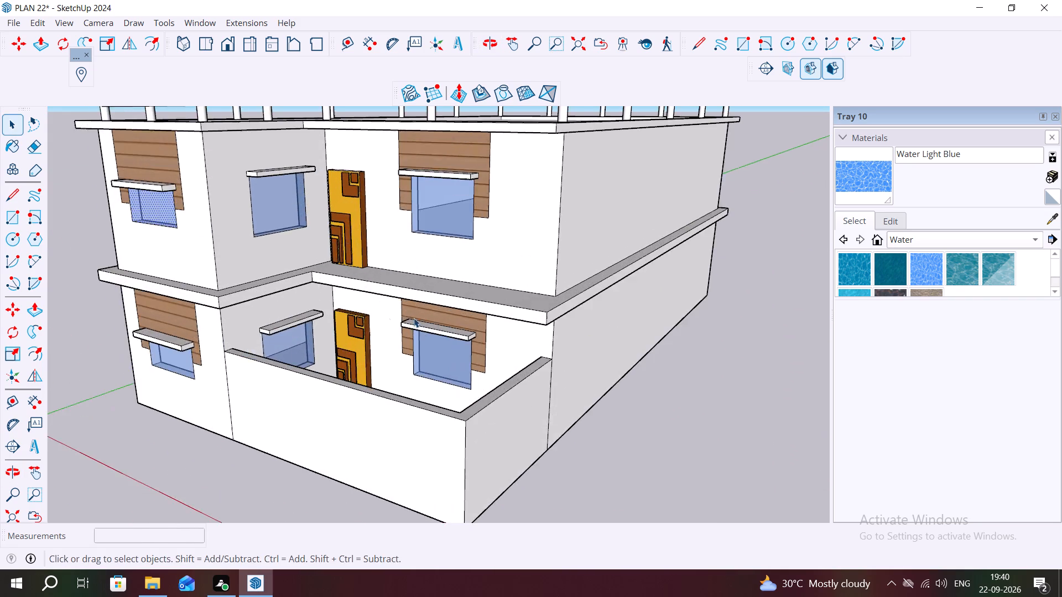
scroll(414, 318, up, 5)
middle_drag(412, 323, 554, 370)
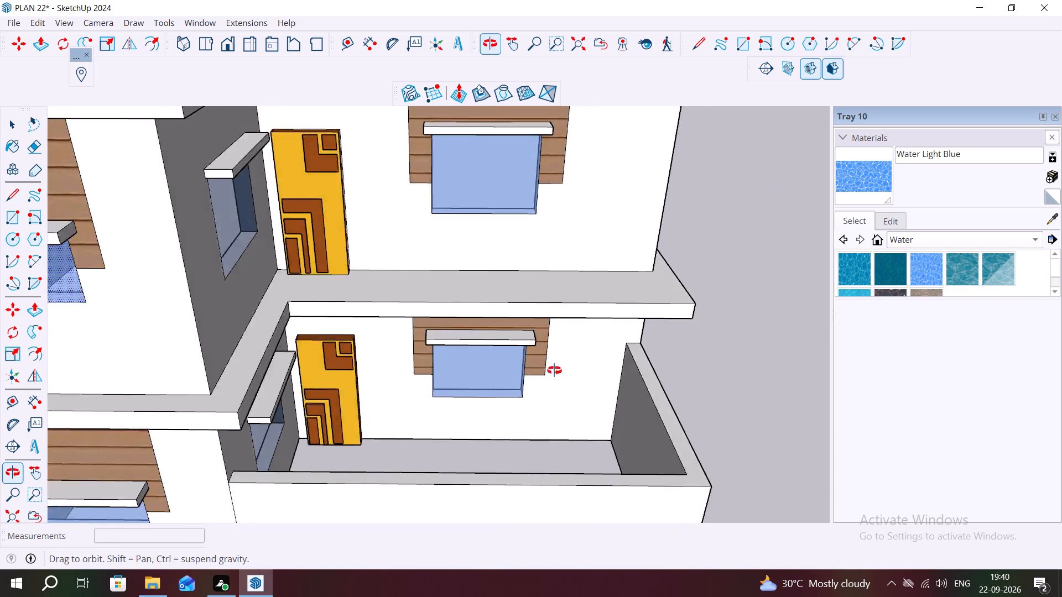
middle_drag(554, 370, 223, 290)
scroll(223, 290, down, 11)
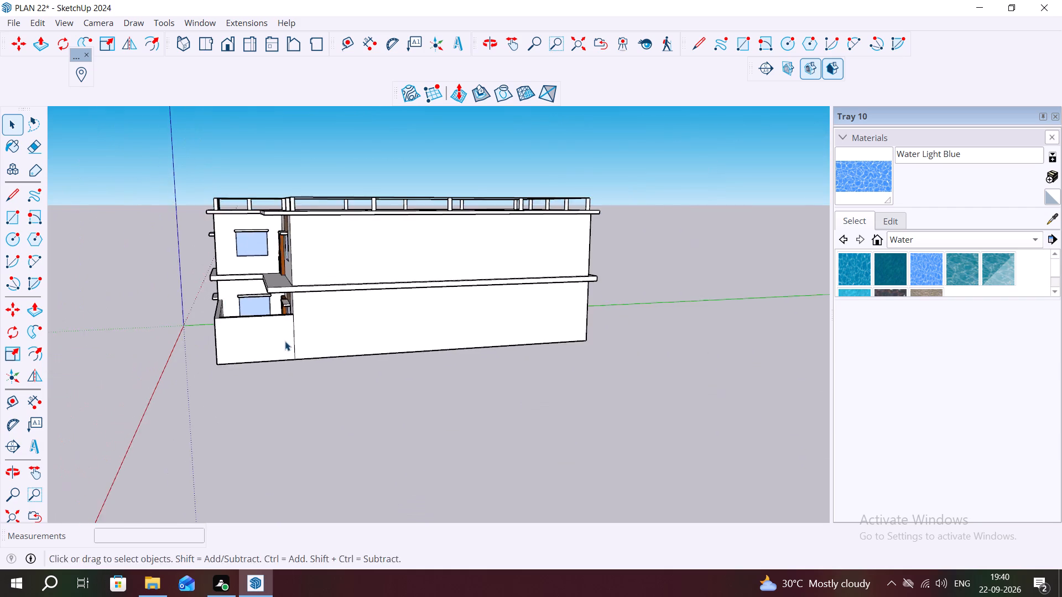
middle_drag(292, 344, 603, 440)
scroll(603, 440, down, 1)
Examine the roof railing up close around the post at the terrace's inner corner, selecting the top rail line there.
scroll(340, 297, up, 7)
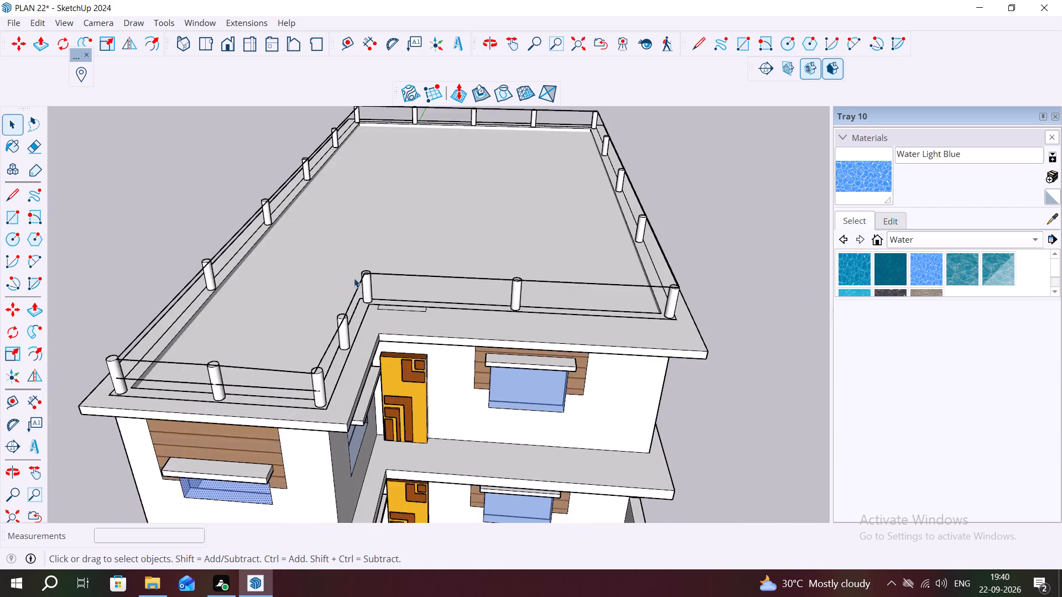
scroll(354, 278, up, 12)
middle_drag(377, 263, 383, 345)
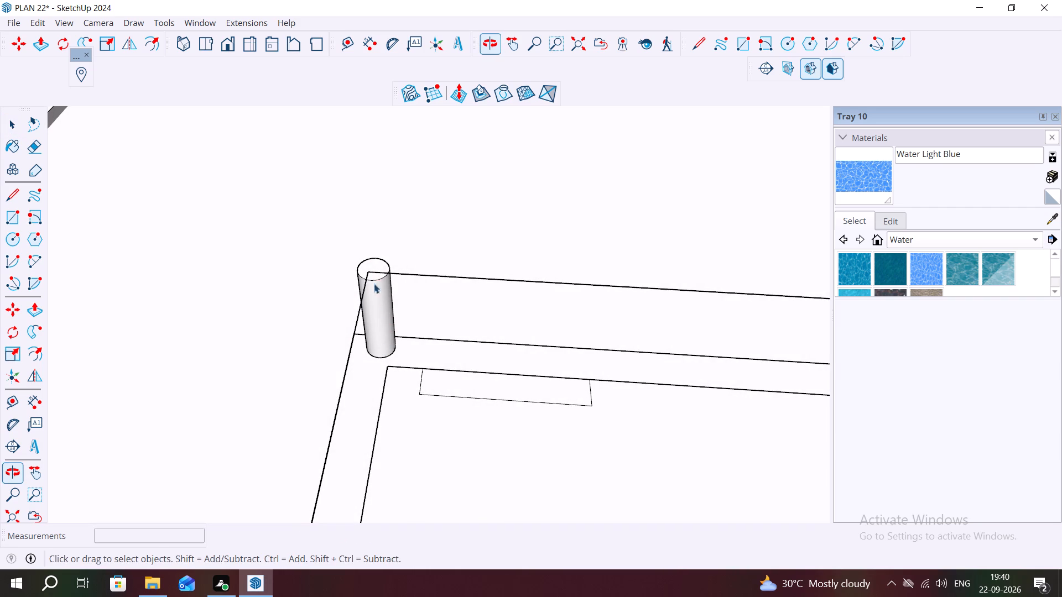
click(369, 270)
scroll(369, 271, up, 3)
scroll(389, 270, down, 7)
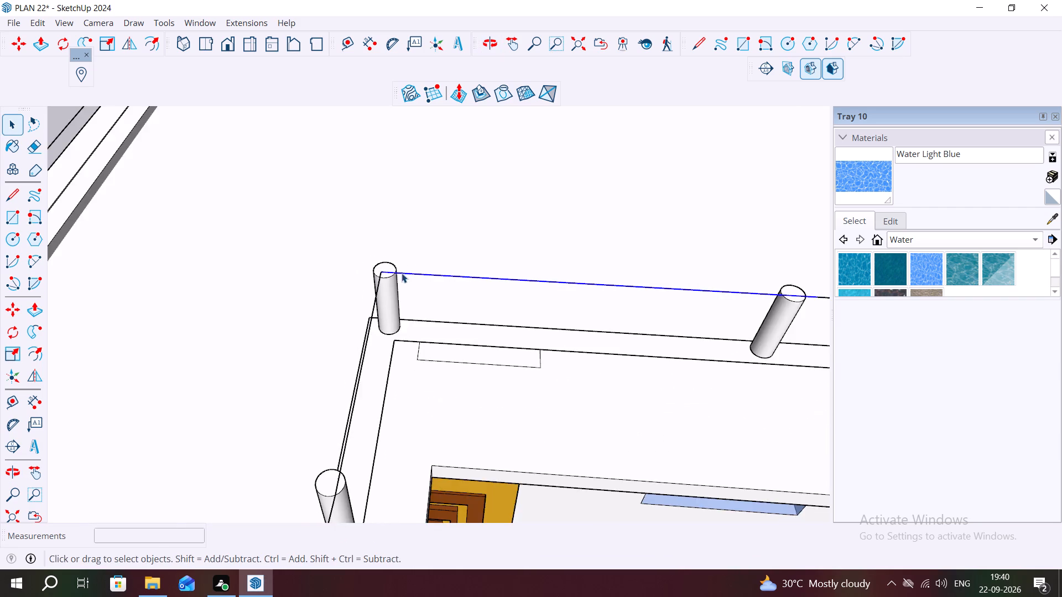
scroll(402, 273, down, 12)
Examine the house and its roof railing from the front, the long side, the rear and above.
middle_drag(659, 374, 535, 250)
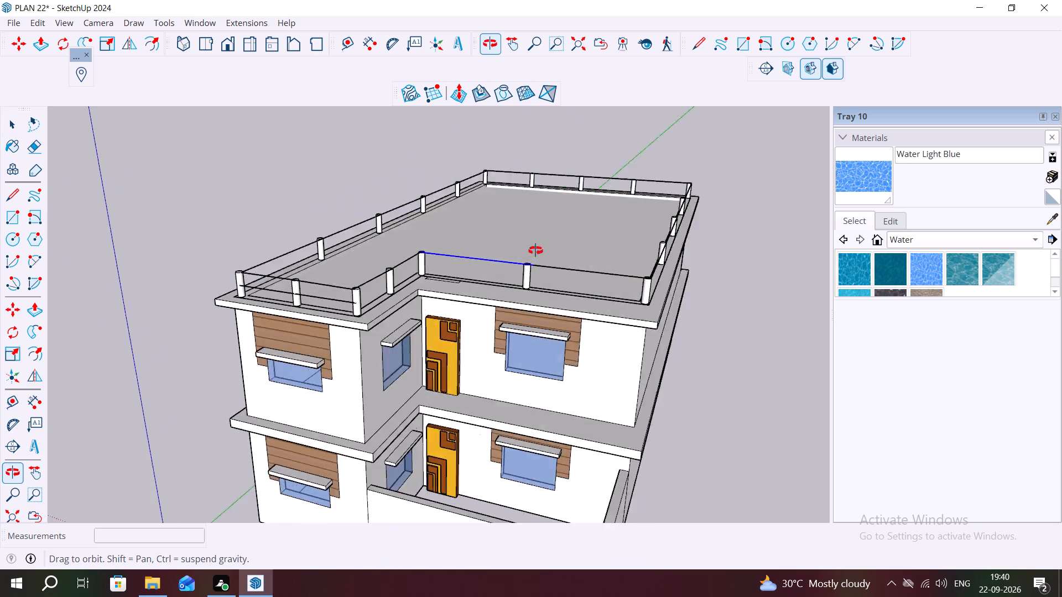
middle_drag(535, 250, 296, 297)
middle_drag(576, 366, 821, 381)
scroll(405, 339, up, 4)
scroll(370, 302, down, 8)
middle_drag(660, 383, 697, 269)
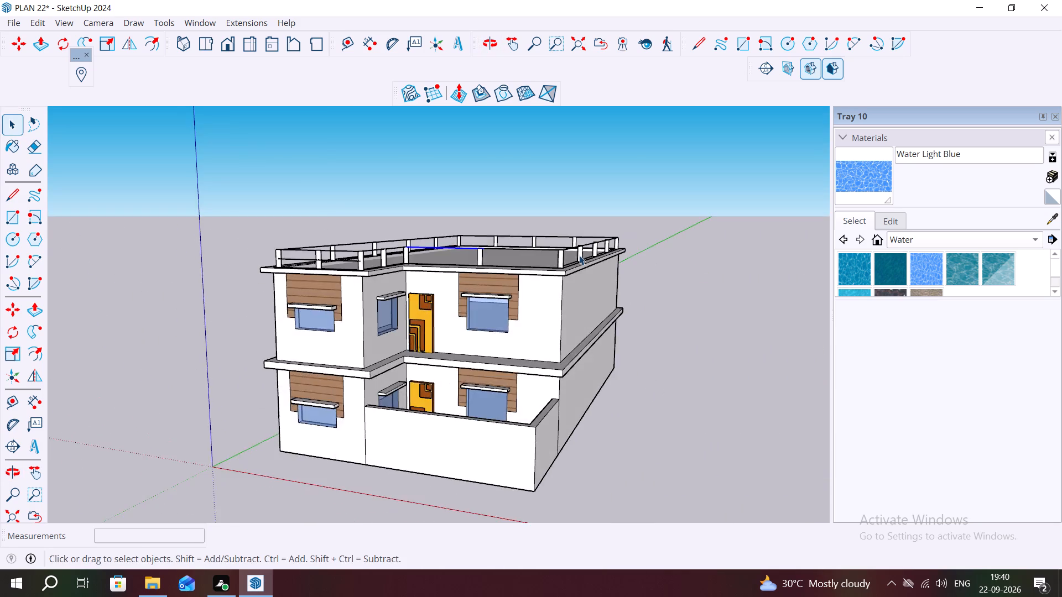
scroll(564, 255, down, 8)
middle_drag(465, 287, 377, 326)
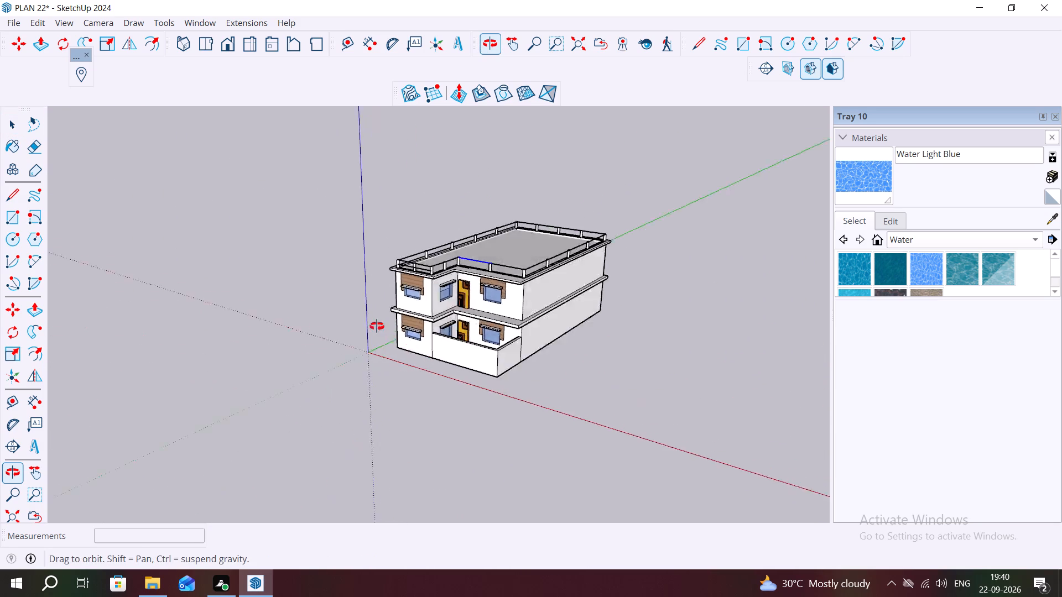
middle_drag(377, 326, 289, 245)
scroll(701, 338, up, 3)
middle_drag(573, 291, 557, 387)
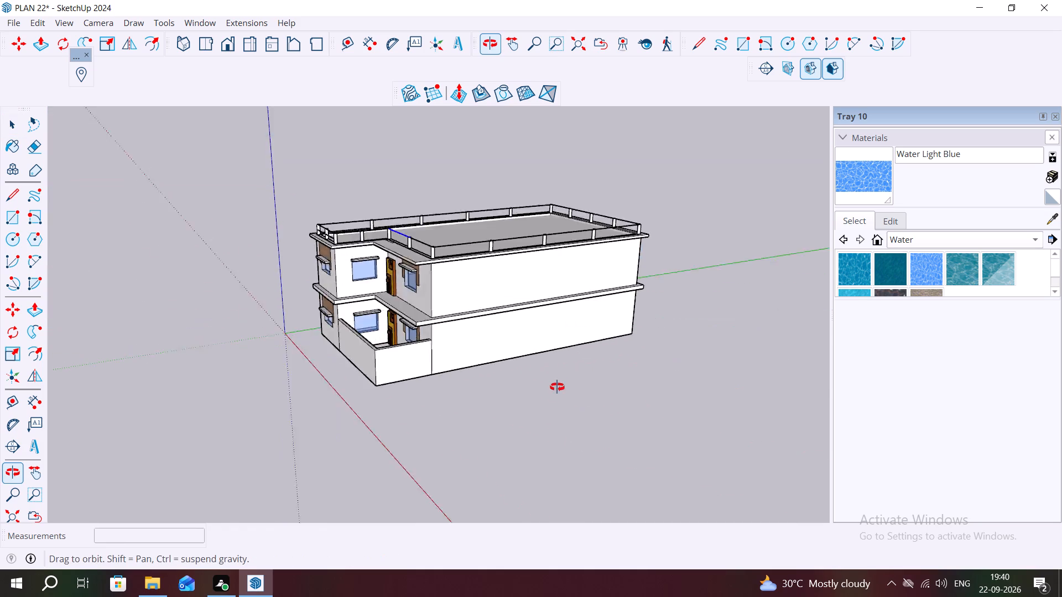
middle_drag(557, 387, 249, 438)
scroll(621, 349, down, 11)
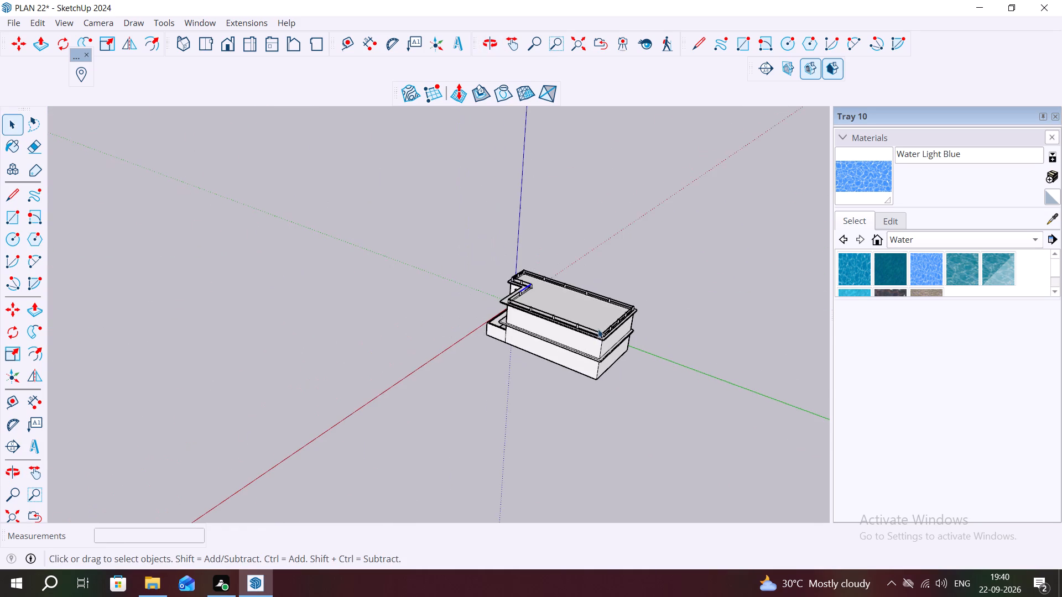
middle_drag(597, 329, 648, 376)
key(Escape)
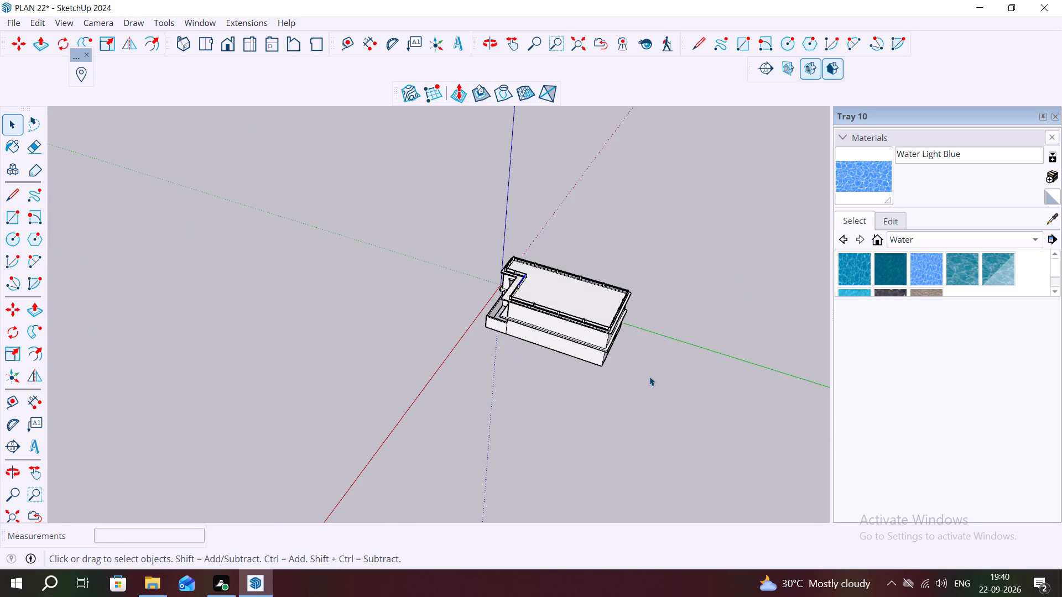
scroll(649, 376, down, 3)
middle_drag(465, 369, 774, 400)
scroll(646, 329, up, 4)
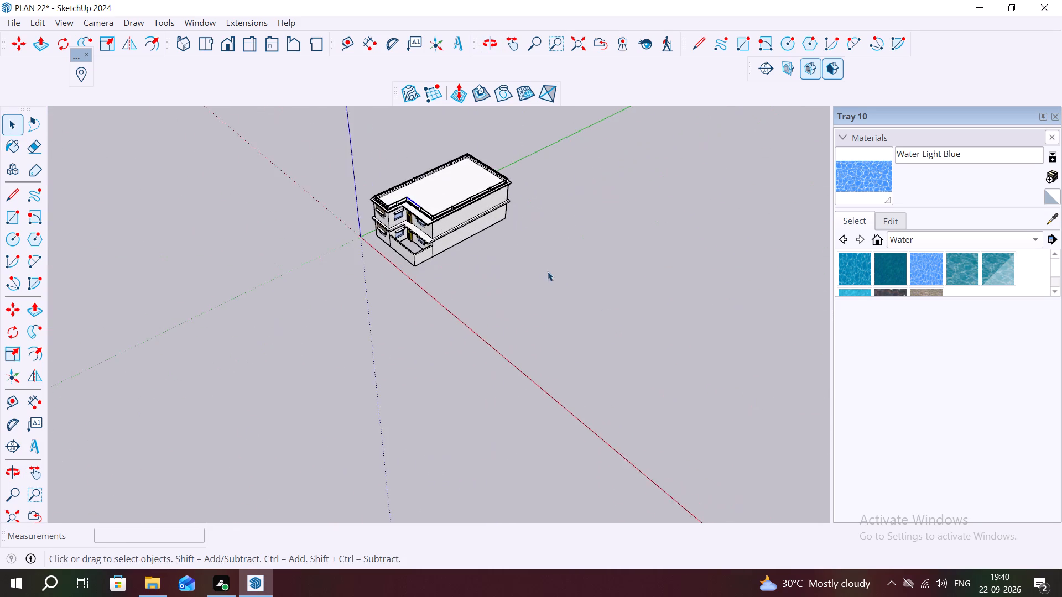
scroll(490, 249, up, 13)
middle_drag(346, 249, 745, 276)
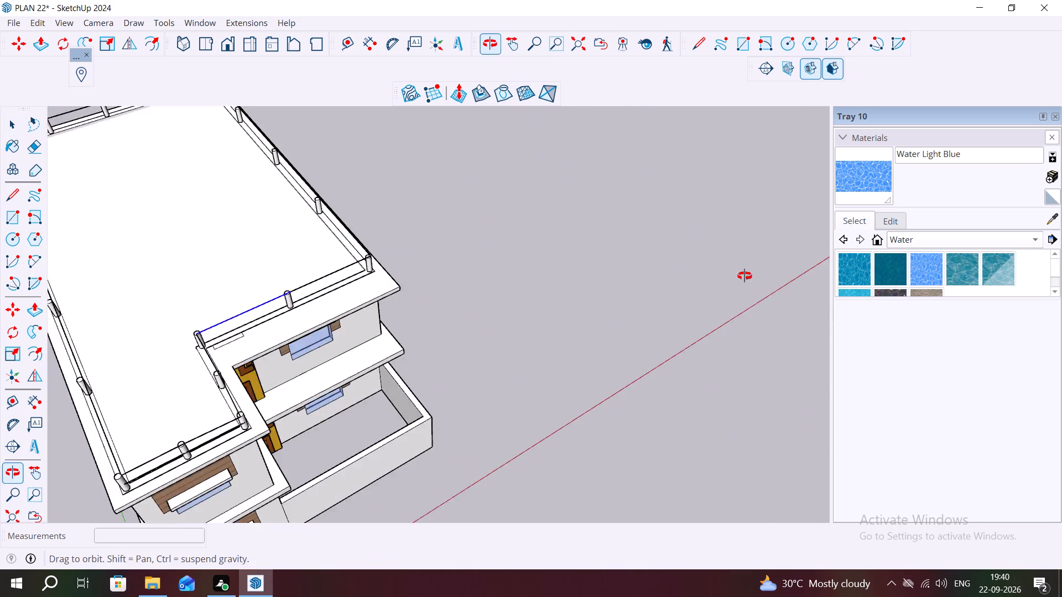
scroll(742, 276, down, 1)
scroll(369, 349, up, 4)
middle_drag(571, 411, 458, 269)
scroll(409, 405, up, 4)
scroll(391, 330, down, 9)
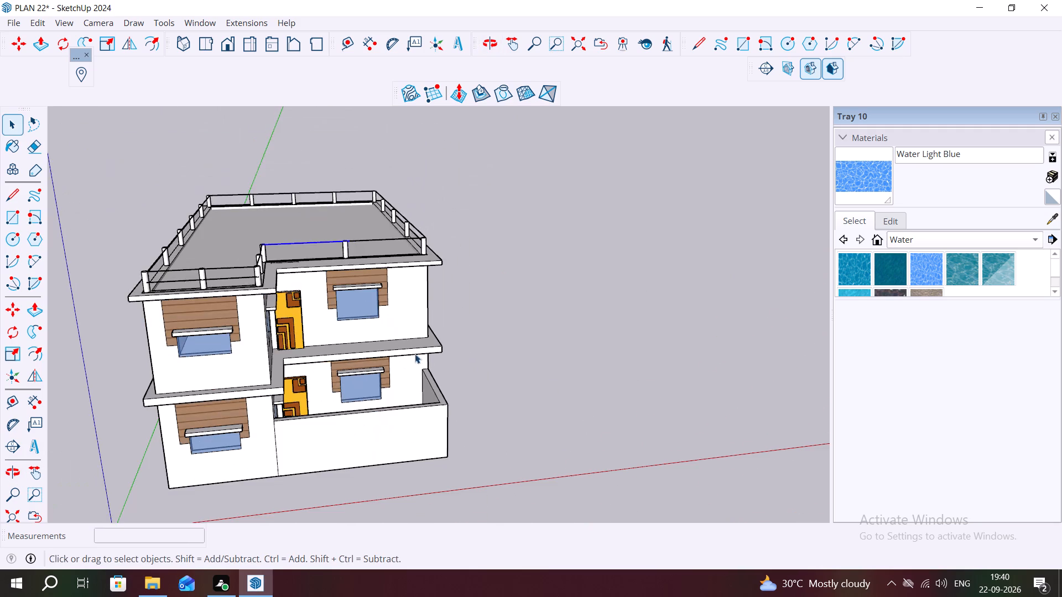
middle_drag(480, 392, 480, 411)
Select the front face of the low boundary wall and turn on the display of back edges.
click(393, 458)
scroll(392, 458, up, 7)
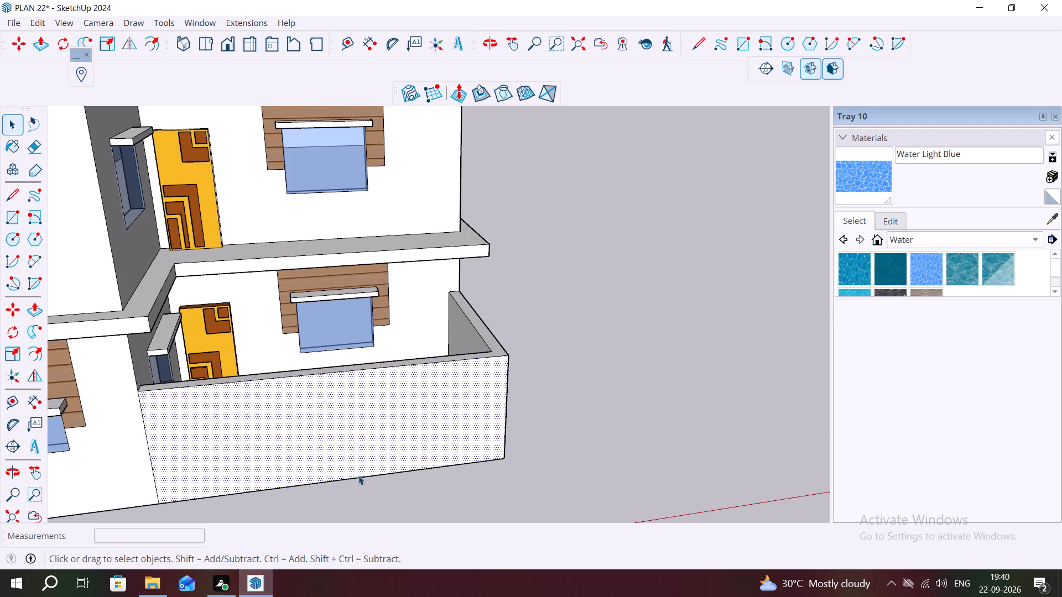
key(k)
scroll(284, 473, down, 1)
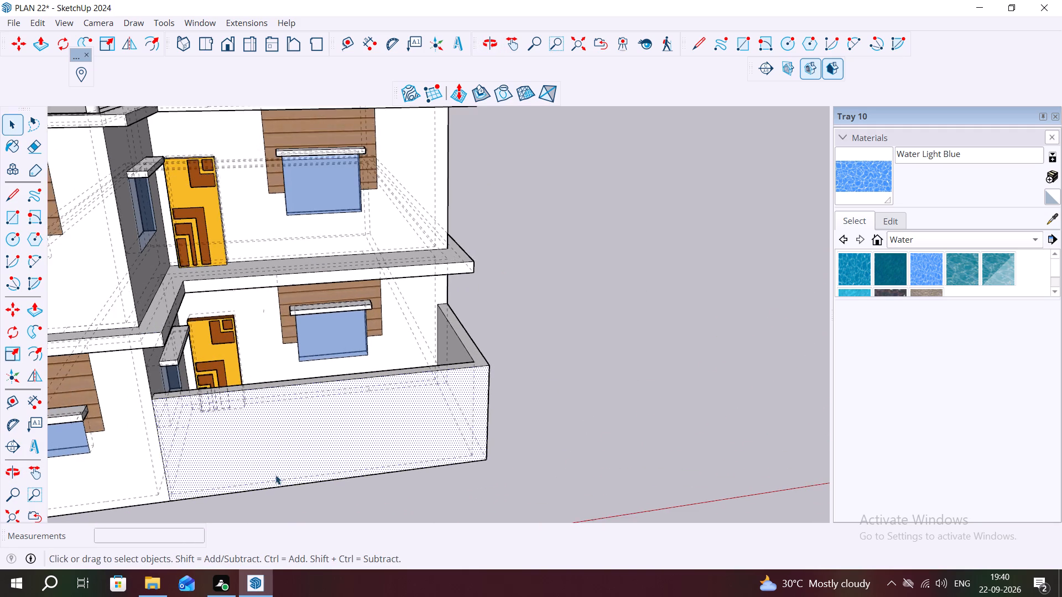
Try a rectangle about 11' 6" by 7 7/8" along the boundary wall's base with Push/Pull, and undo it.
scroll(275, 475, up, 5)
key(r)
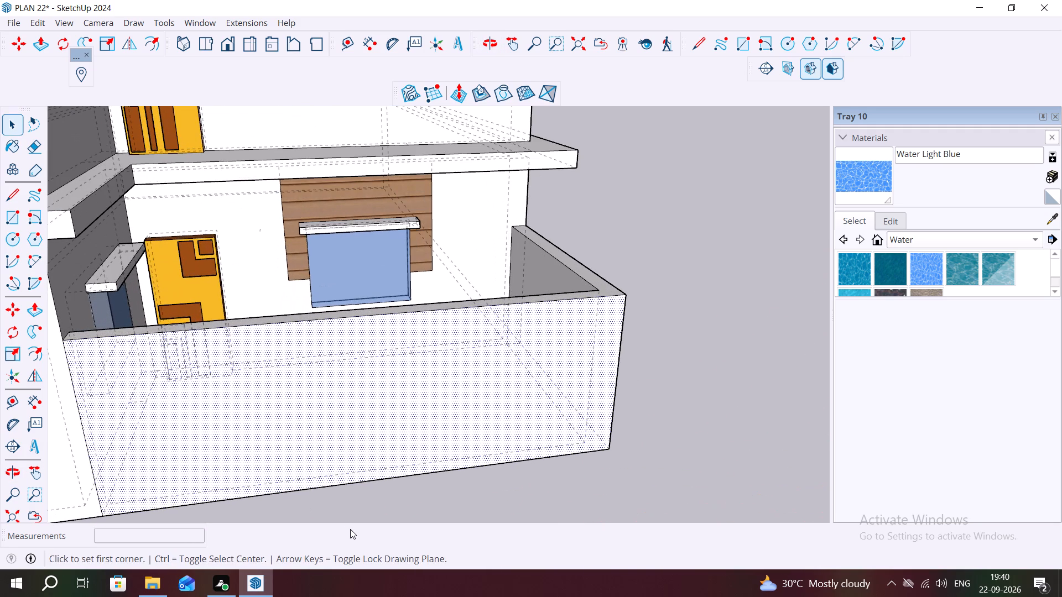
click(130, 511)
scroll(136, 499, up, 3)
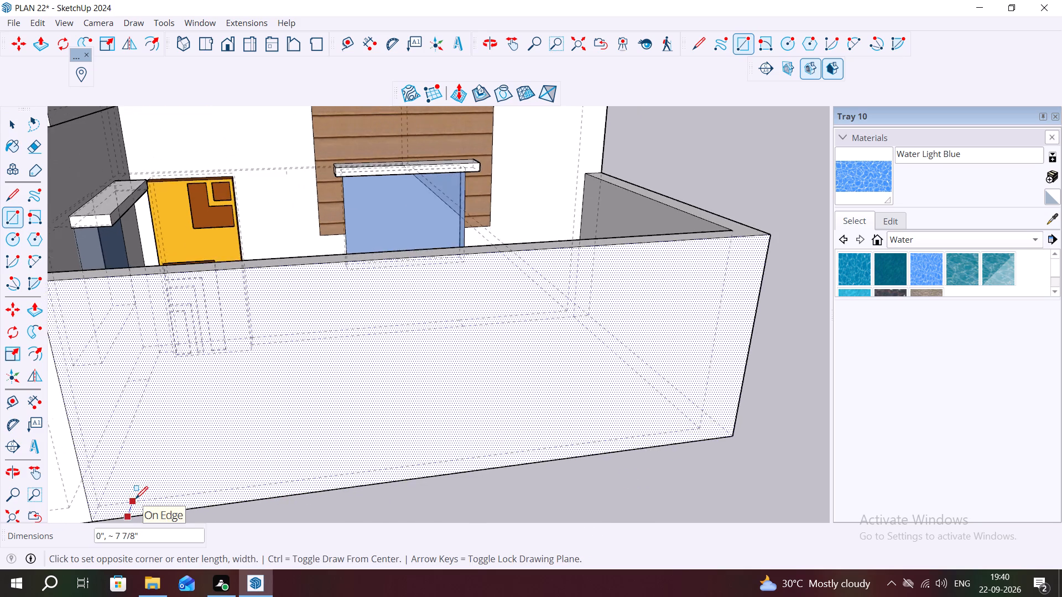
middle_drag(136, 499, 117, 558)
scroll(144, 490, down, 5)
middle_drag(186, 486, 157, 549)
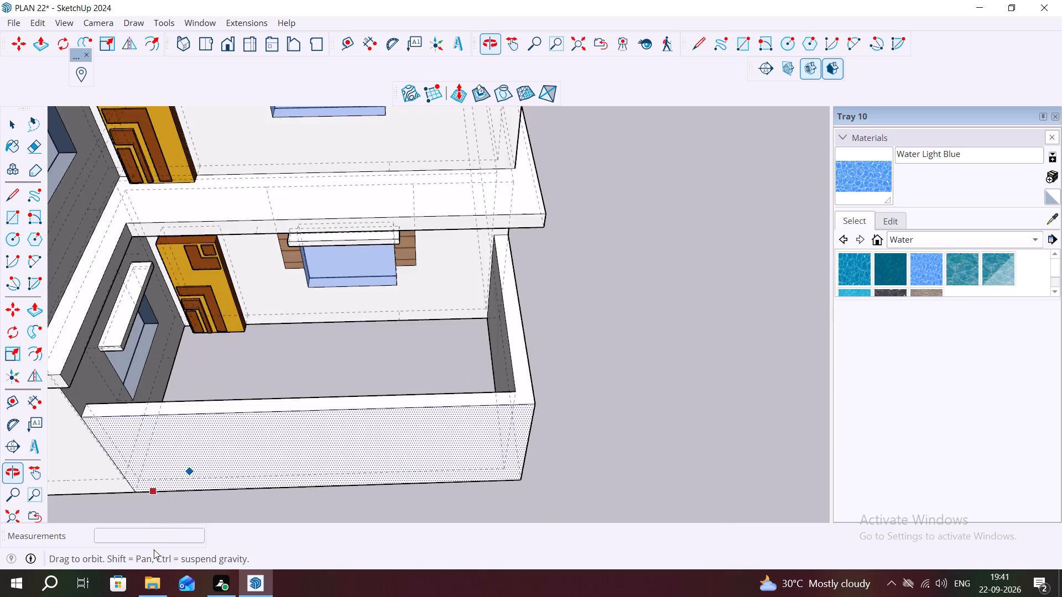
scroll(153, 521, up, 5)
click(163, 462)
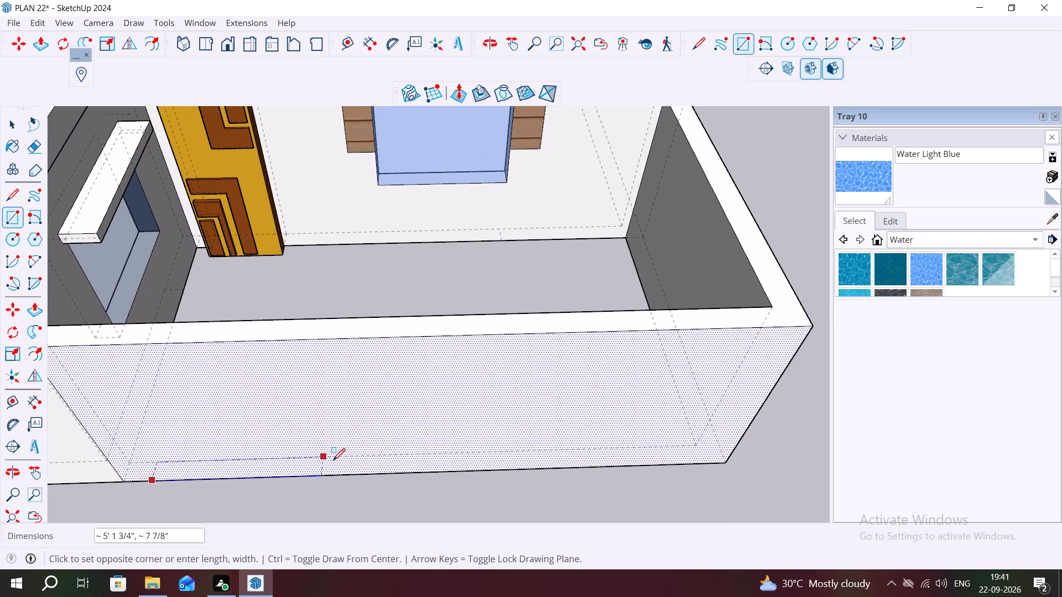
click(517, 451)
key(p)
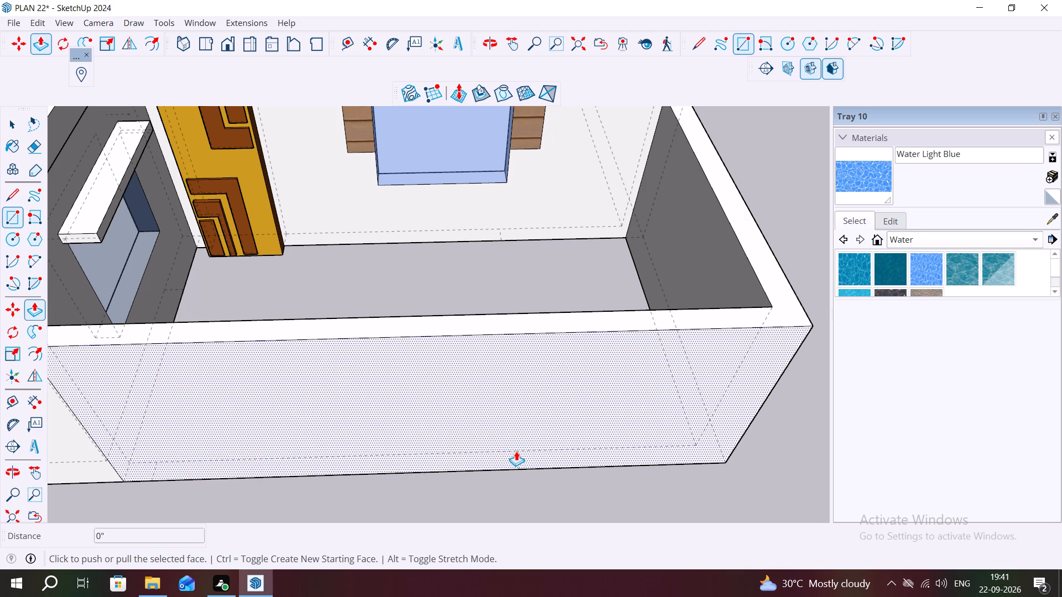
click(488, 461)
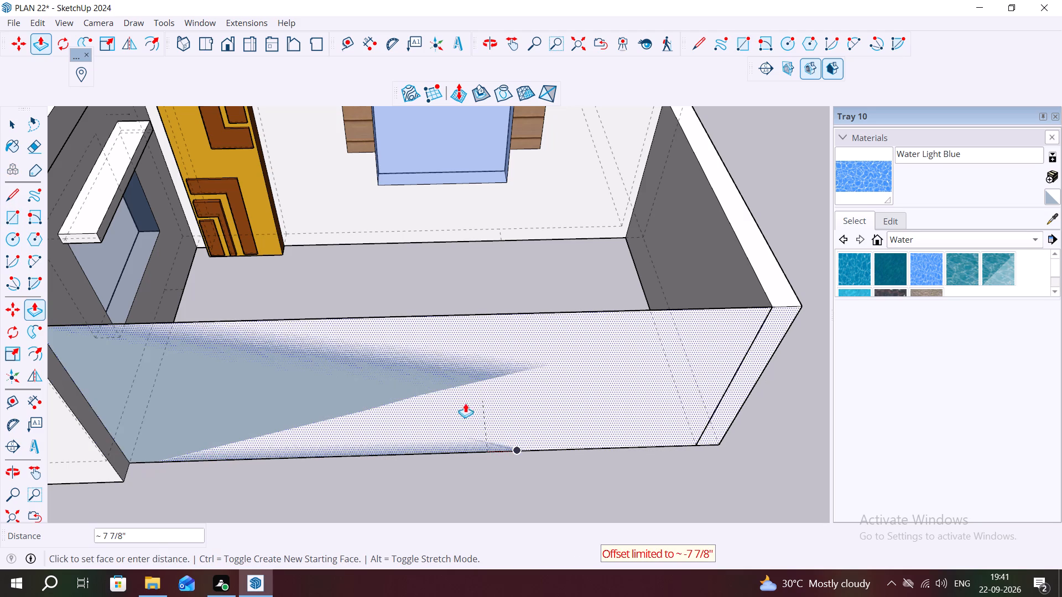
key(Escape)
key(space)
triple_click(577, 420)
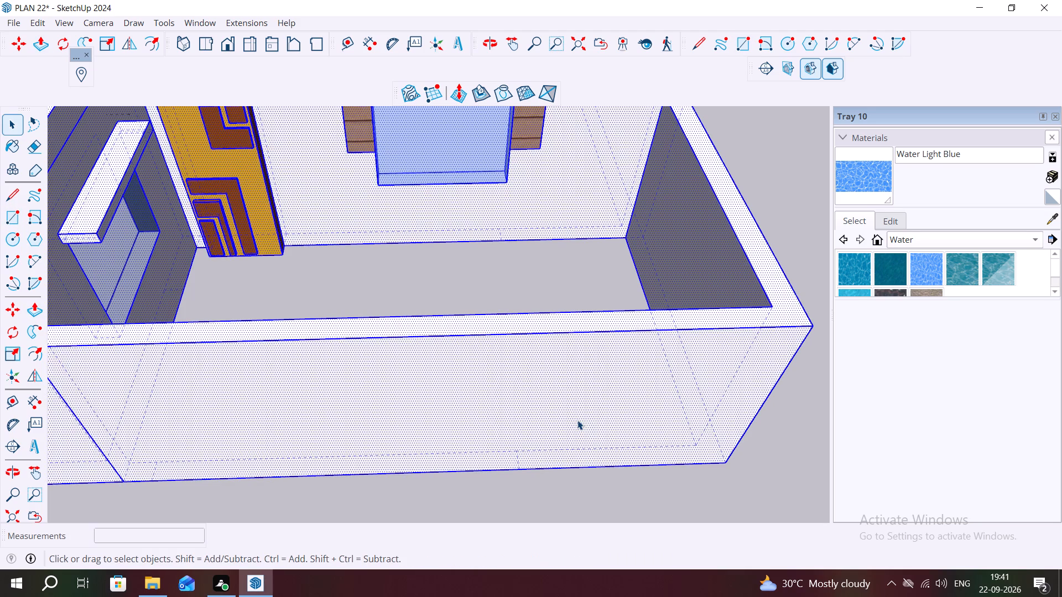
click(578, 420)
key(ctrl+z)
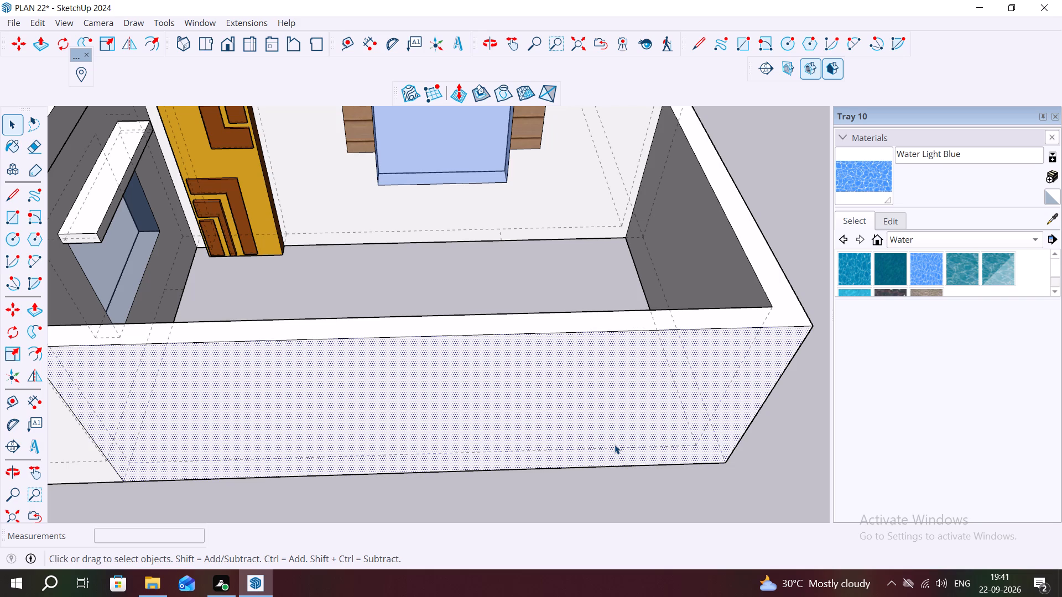
Select all the connected house geometry, including the boundary wall, and make it a group.
click(628, 349)
key(space)
double_click(628, 349)
scroll(619, 387, down, 3)
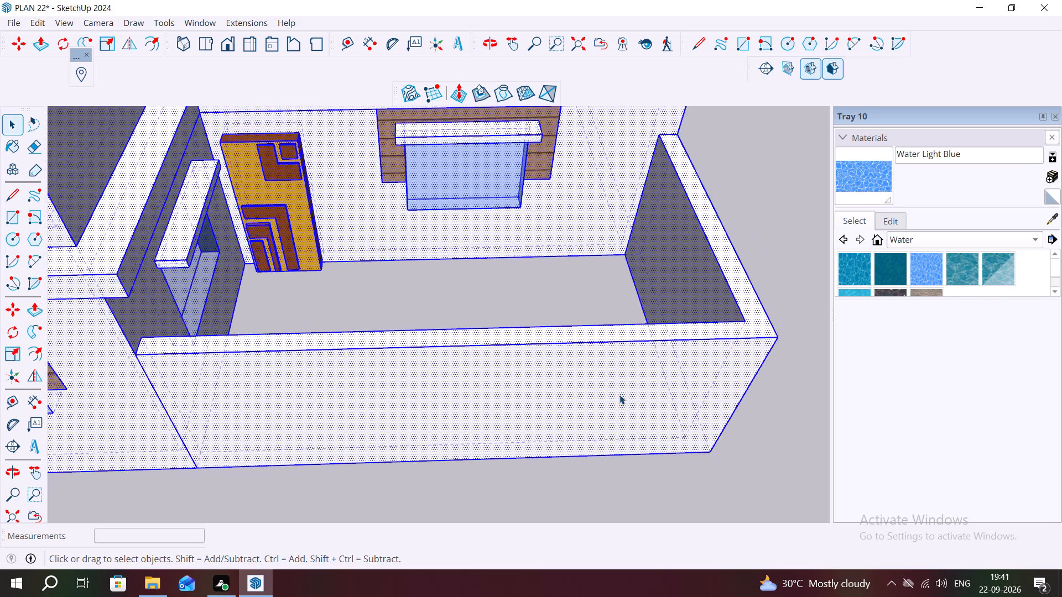
scroll(619, 395, down, 2)
middle_drag(631, 438, 426, 307)
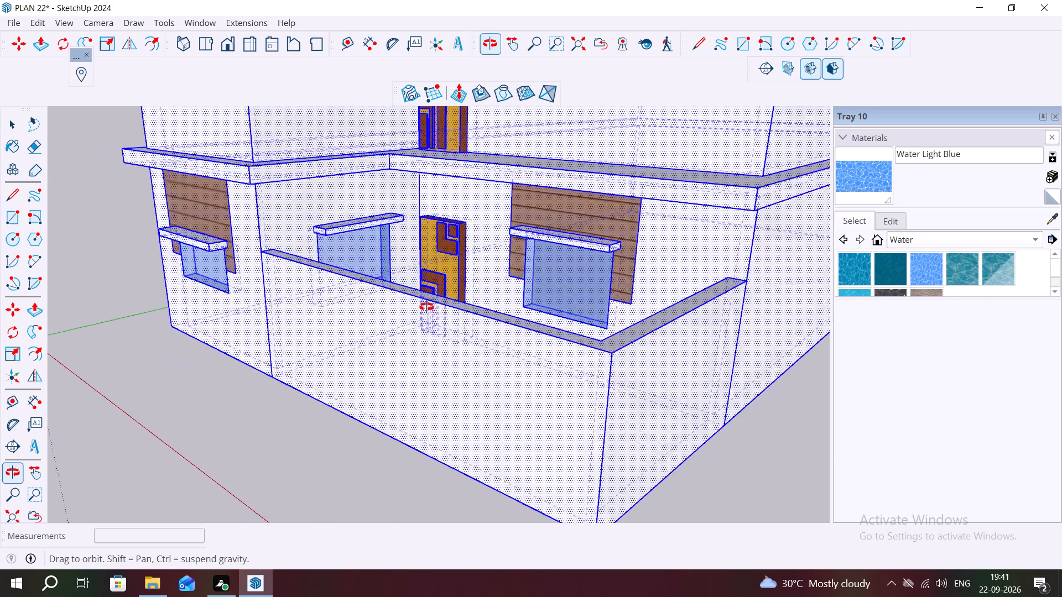
middle_drag(426, 307, 427, 307)
right_click(427, 307)
click(481, 435)
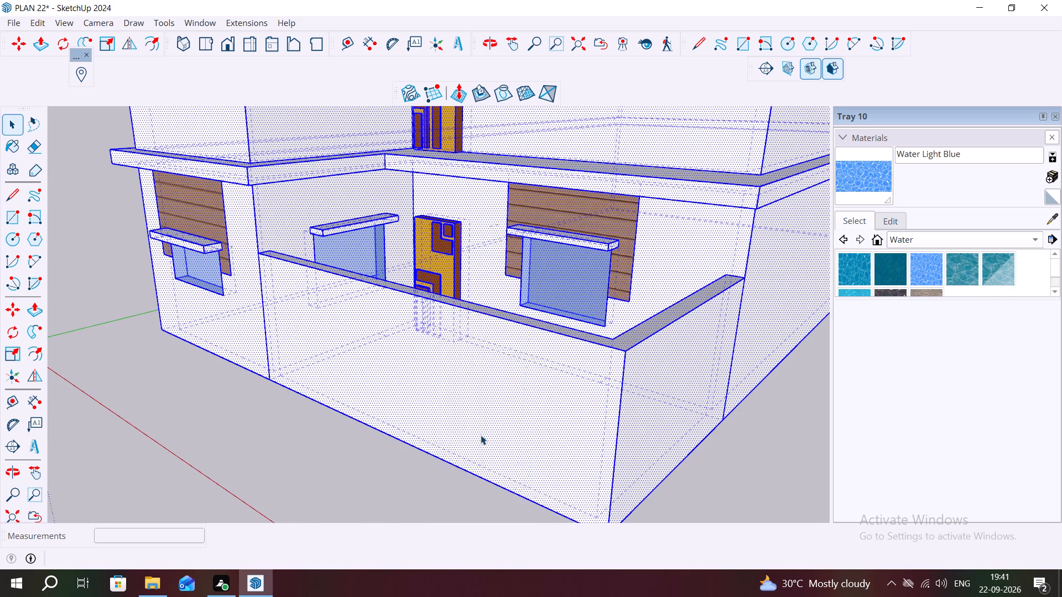
scroll(320, 389, down, 3)
middle_drag(327, 393, 412, 434)
click(391, 462)
Draw a rectangle about 10' 10" by 7 7/8" along the base of the front boundary wall, across the wall's thickness.
scroll(371, 438, up, 3)
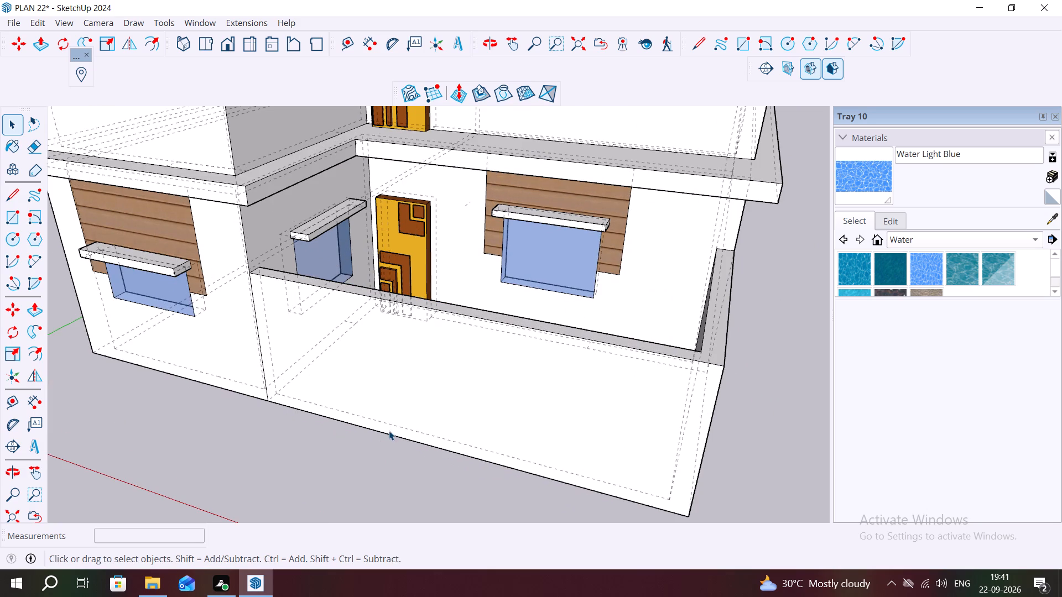
middle_drag(382, 429, 457, 479)
key(r)
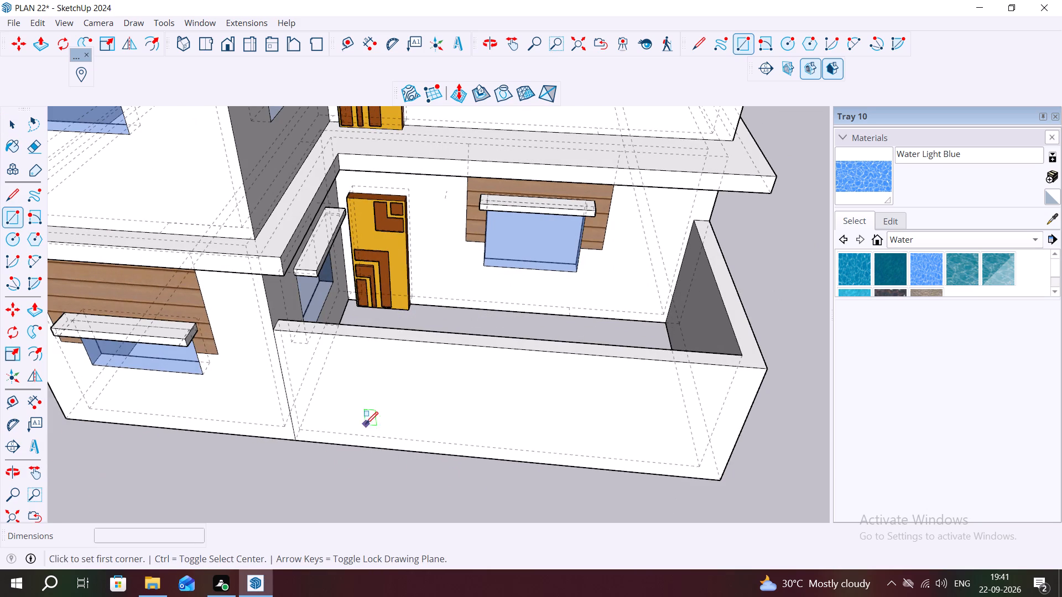
click(350, 442)
click(353, 433)
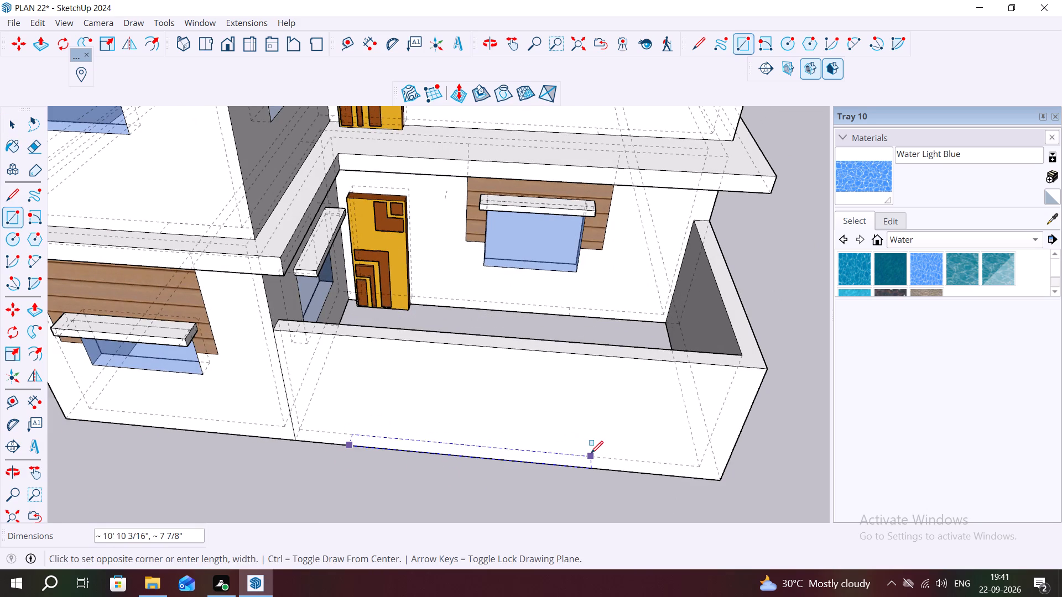
click(589, 453)
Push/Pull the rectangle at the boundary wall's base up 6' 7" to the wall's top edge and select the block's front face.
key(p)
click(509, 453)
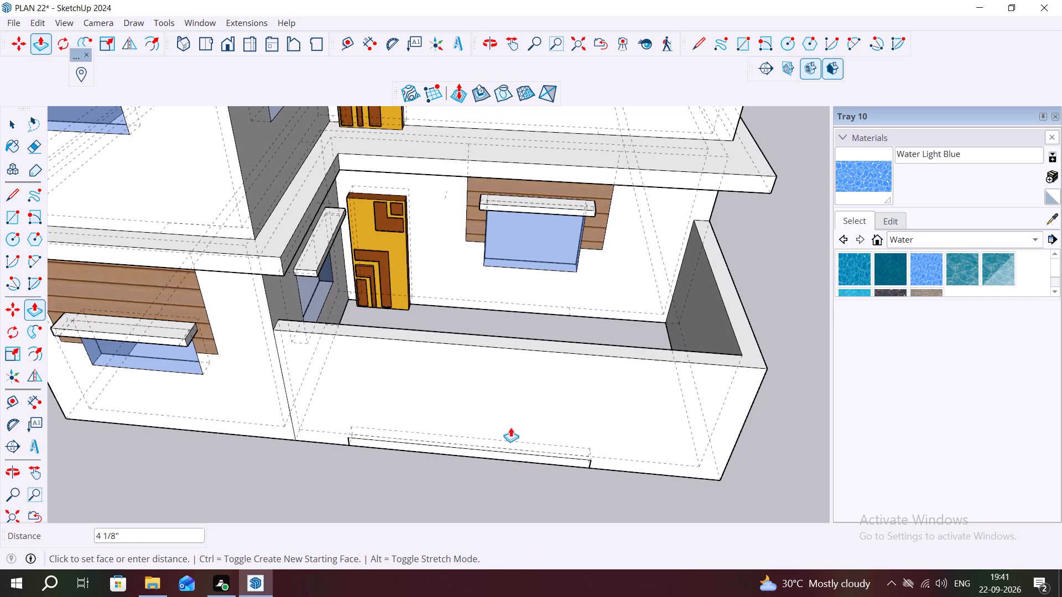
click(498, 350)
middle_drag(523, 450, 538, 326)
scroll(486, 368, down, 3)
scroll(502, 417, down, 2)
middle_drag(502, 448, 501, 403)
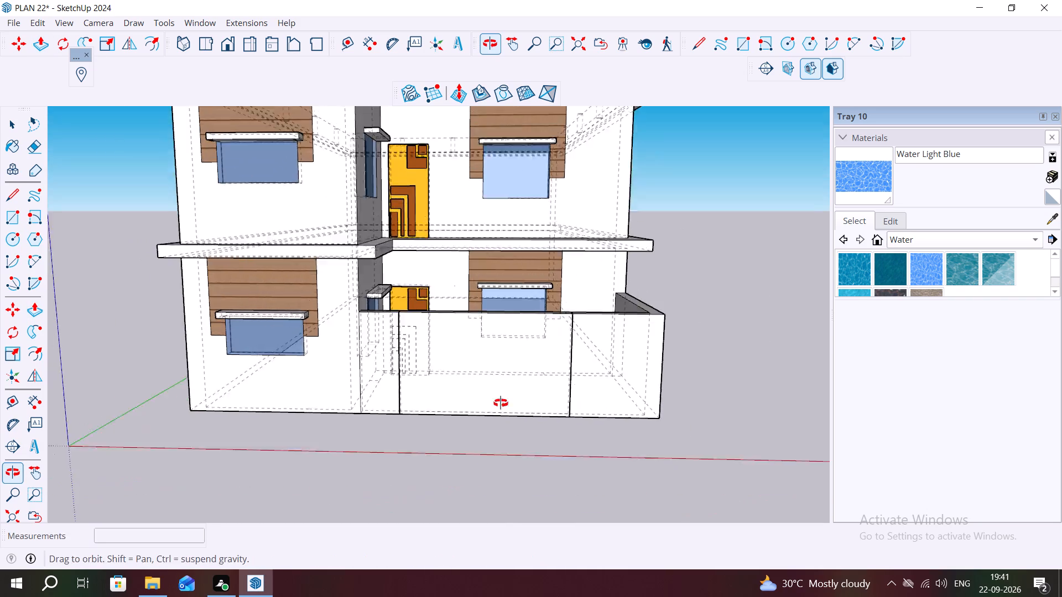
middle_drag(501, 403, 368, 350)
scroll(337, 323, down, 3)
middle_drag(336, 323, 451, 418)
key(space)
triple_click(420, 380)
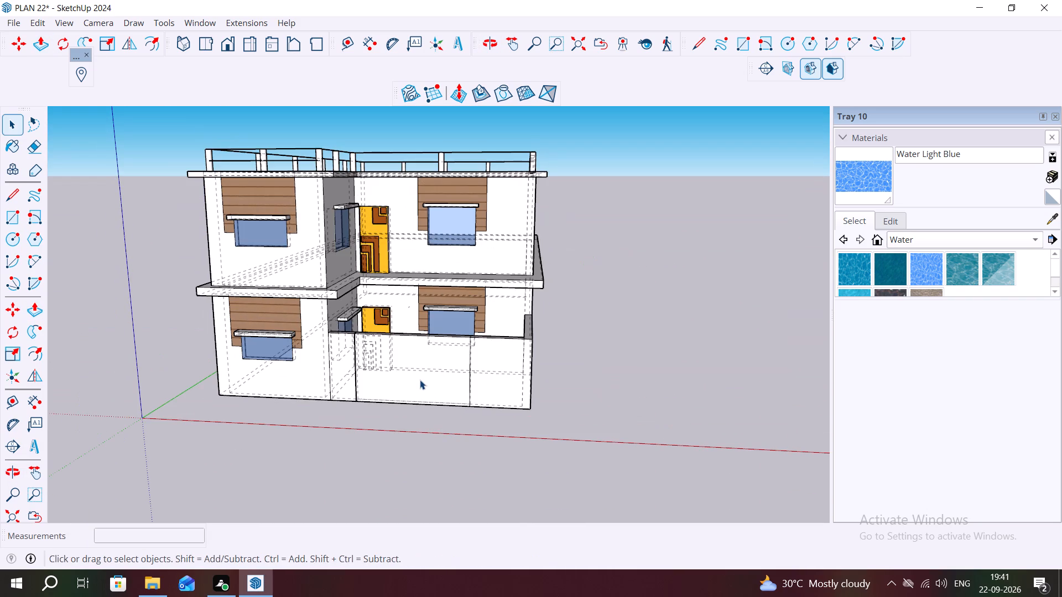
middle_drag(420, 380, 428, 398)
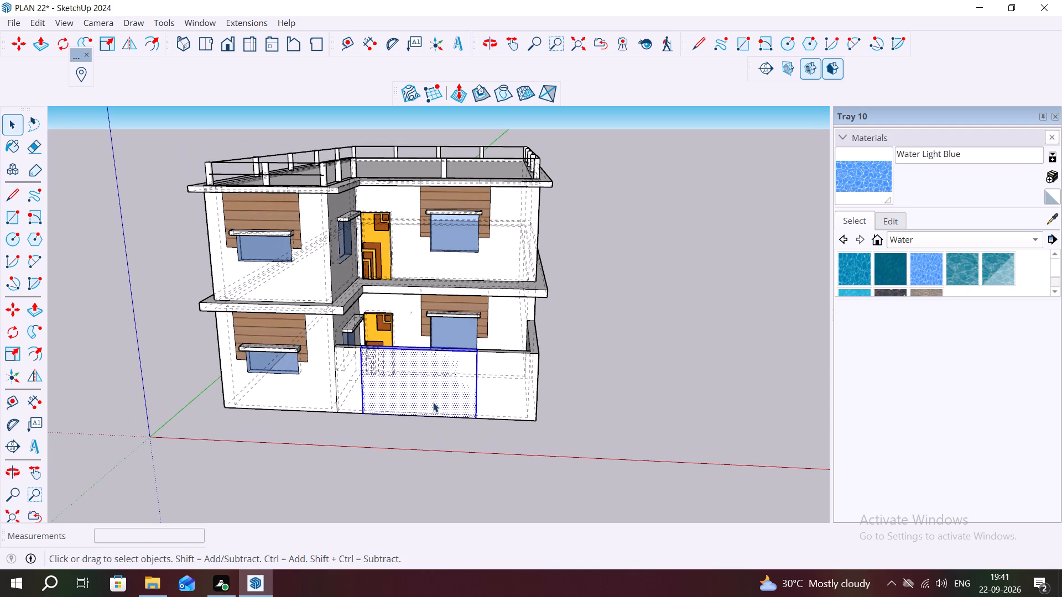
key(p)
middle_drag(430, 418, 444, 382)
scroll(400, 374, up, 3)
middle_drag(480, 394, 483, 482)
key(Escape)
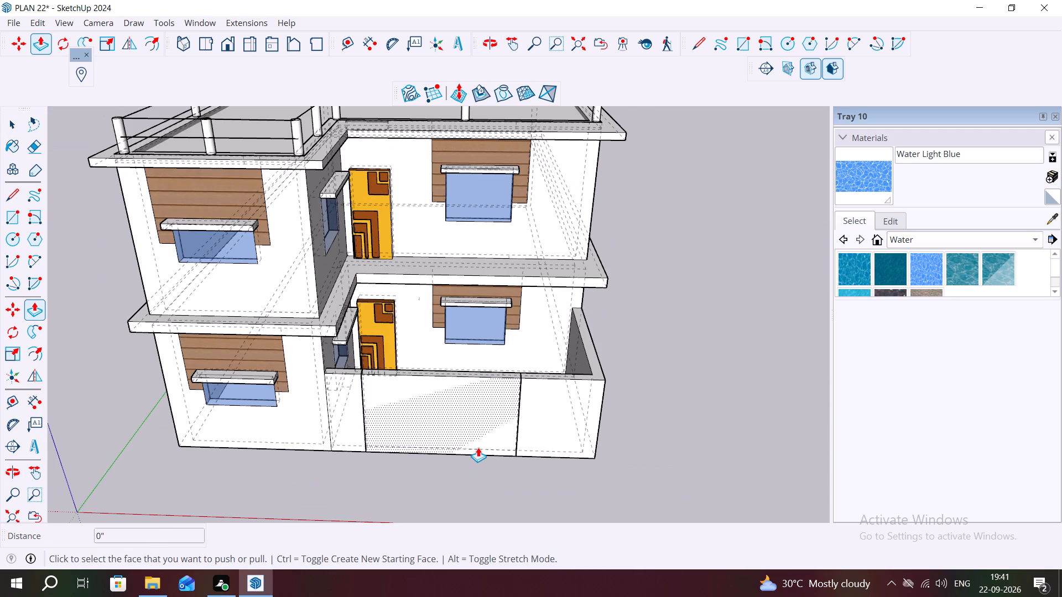
Undo back through the block, the base rectangle and the house grouping until the flat slab beside the house is restored.
key(ctrl+z)
key(ctrl+z)
key(ctrl+z)
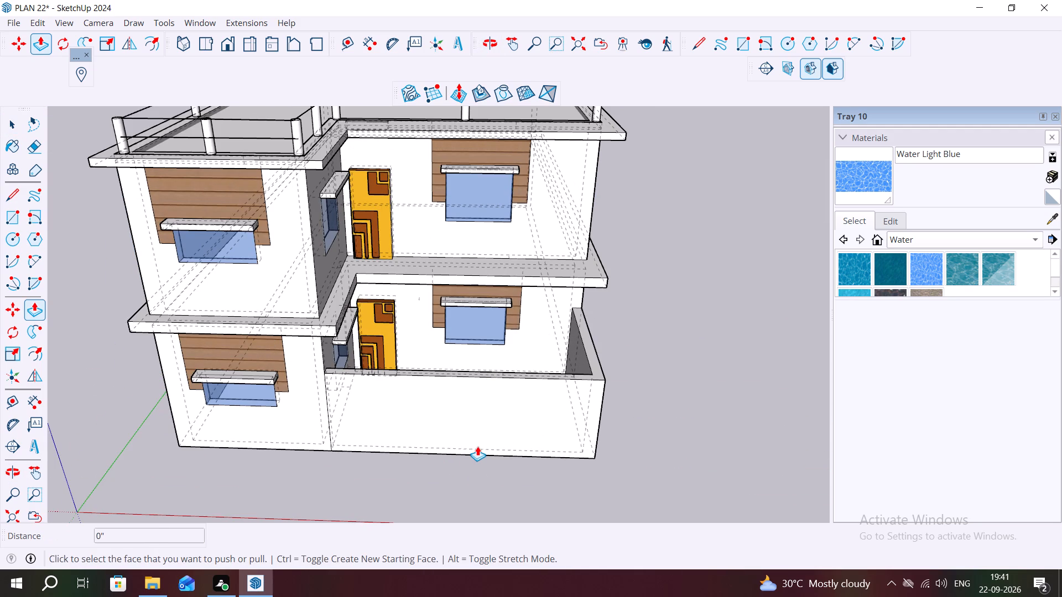
key(ctrl+z)
key(ctrl+z)
key(ctrl+z)
key(space)
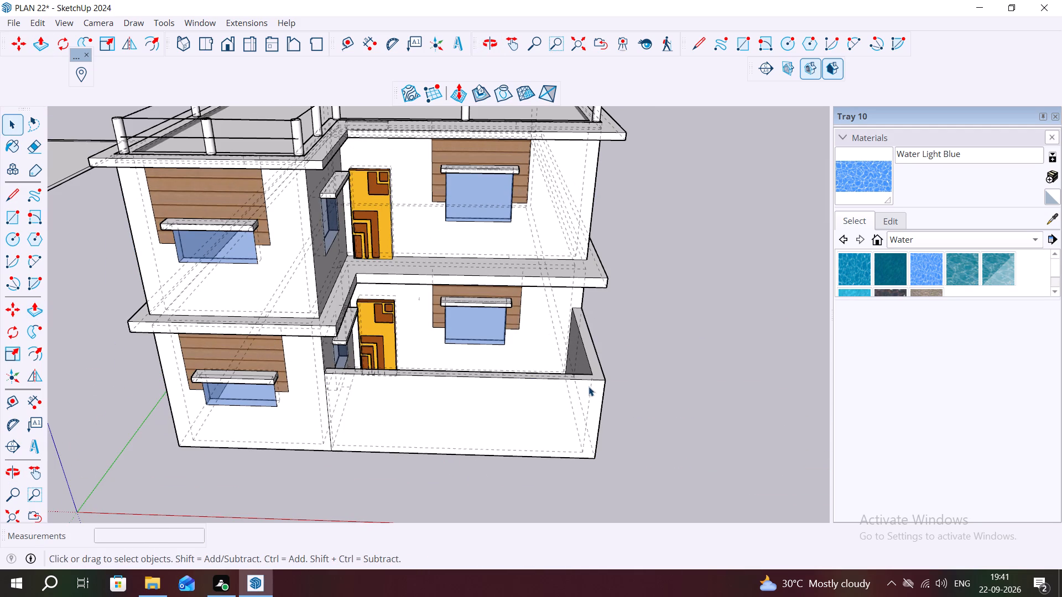
Turn off the display of back edges on the house model.
double_click(647, 381)
scroll(534, 383, down, 5)
middle_drag(601, 390, 608, 409)
click(640, 388)
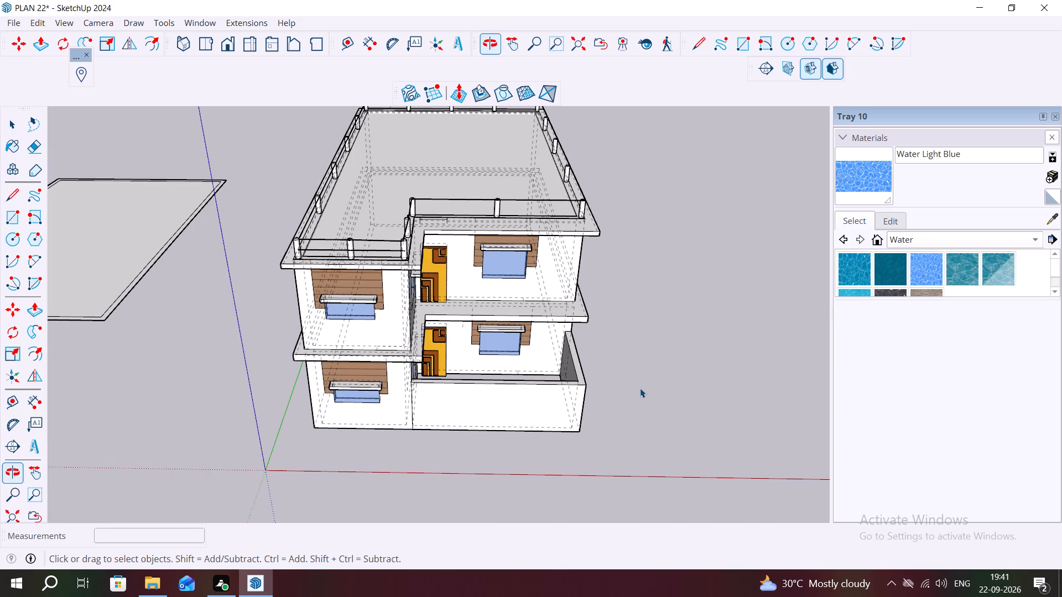
key(k)
middle_drag(551, 405, 556, 452)
scroll(490, 417, up, 5)
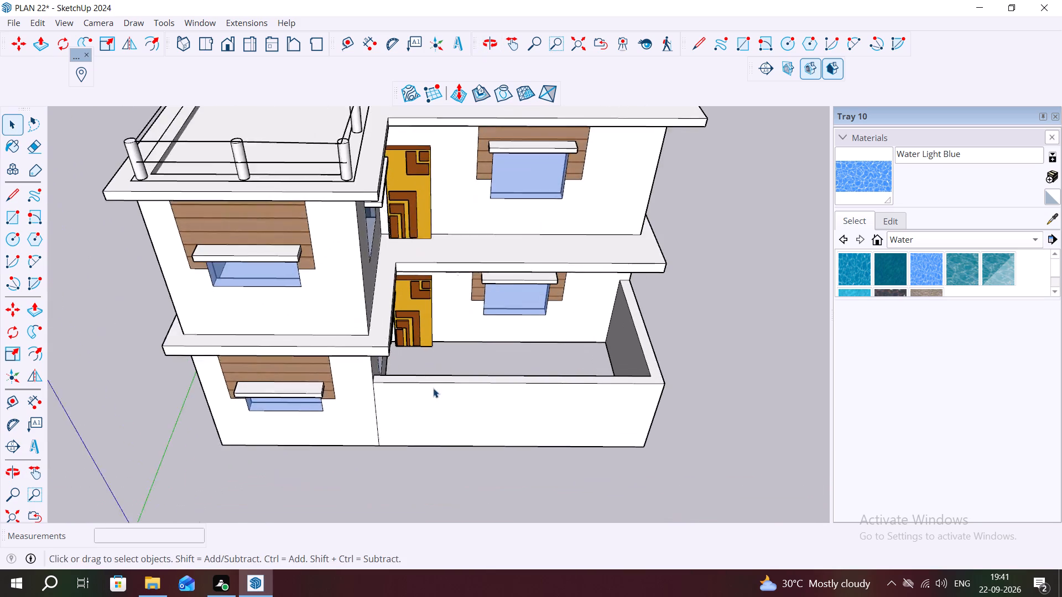
scroll(433, 388, up, 1)
middle_drag(470, 385, 475, 413)
key(k)
key(Escape)
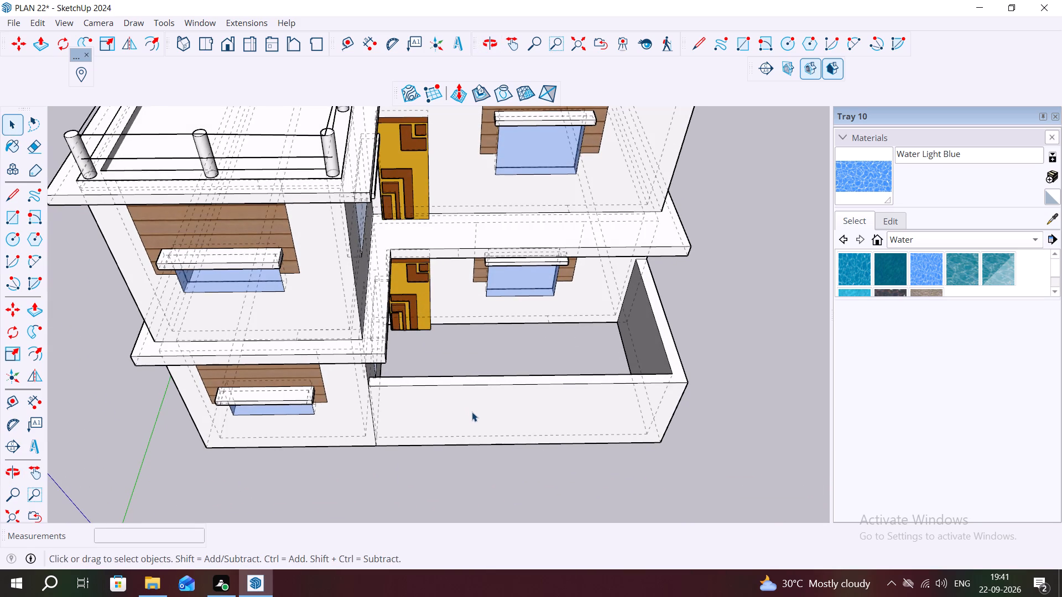
key(l)
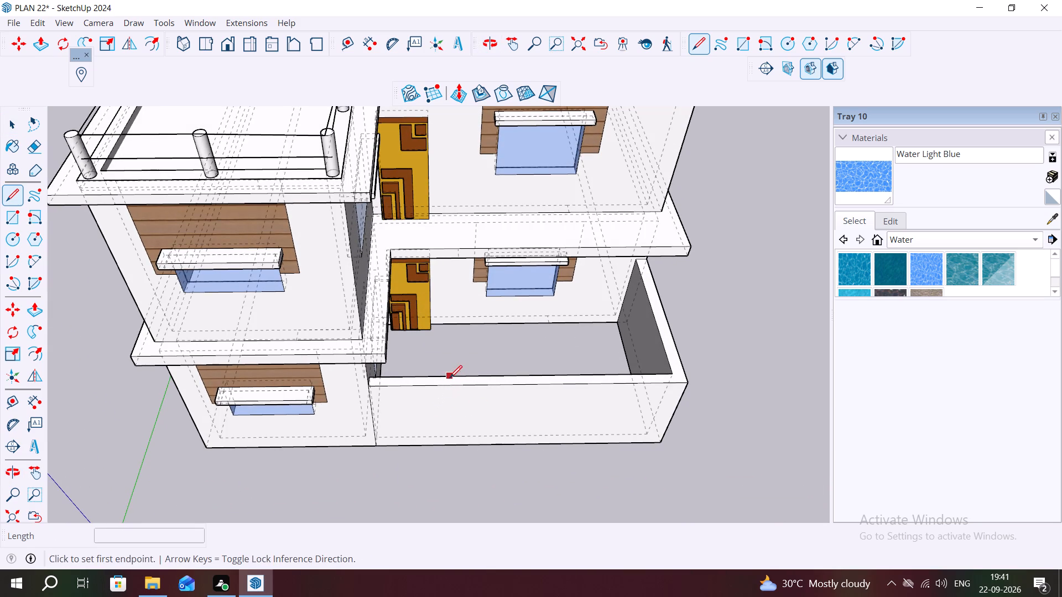
key(Escape)
key(k)
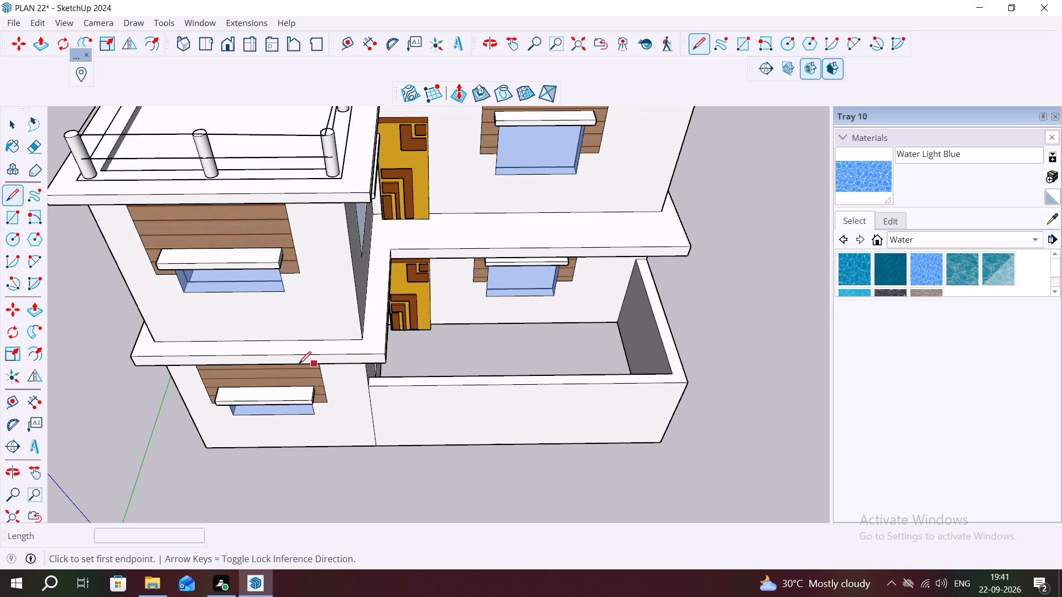
Draw two lines about 7 7/8" long across the front boundary wall's top face, marking the two sides of an opening.
click(413, 383)
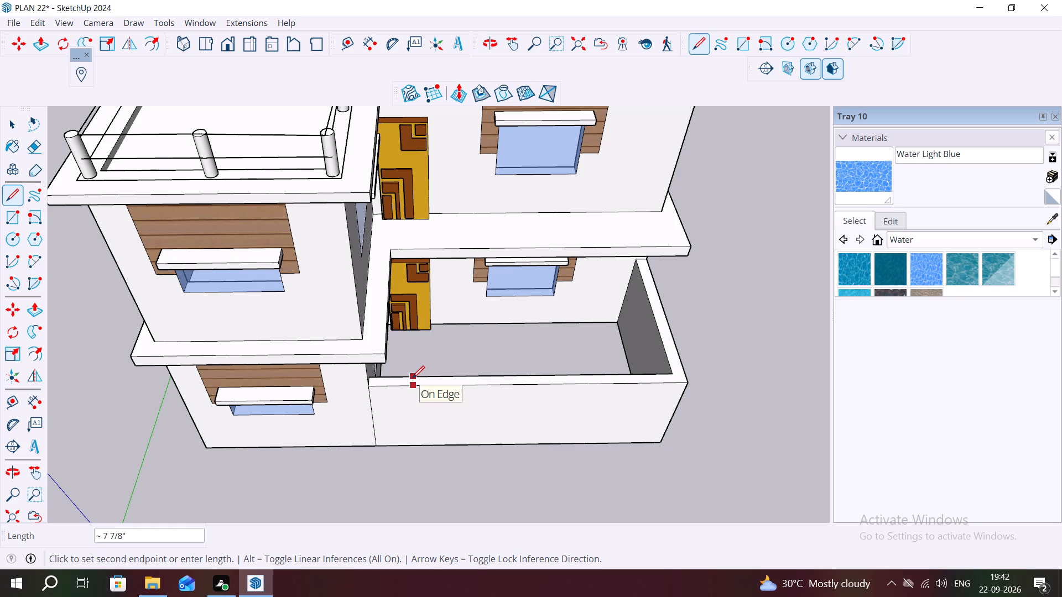
click(413, 375)
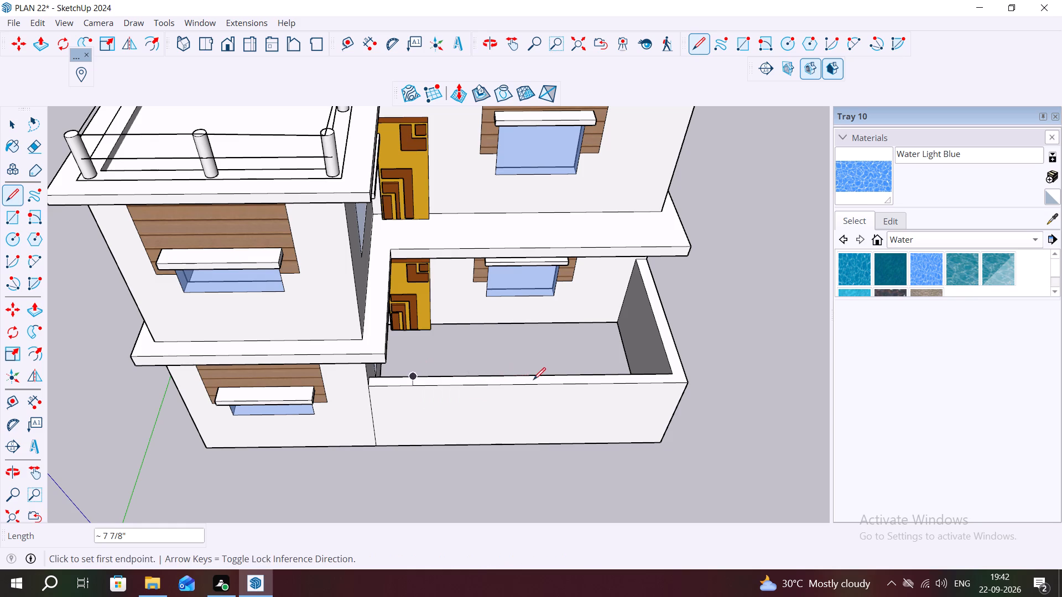
click(609, 383)
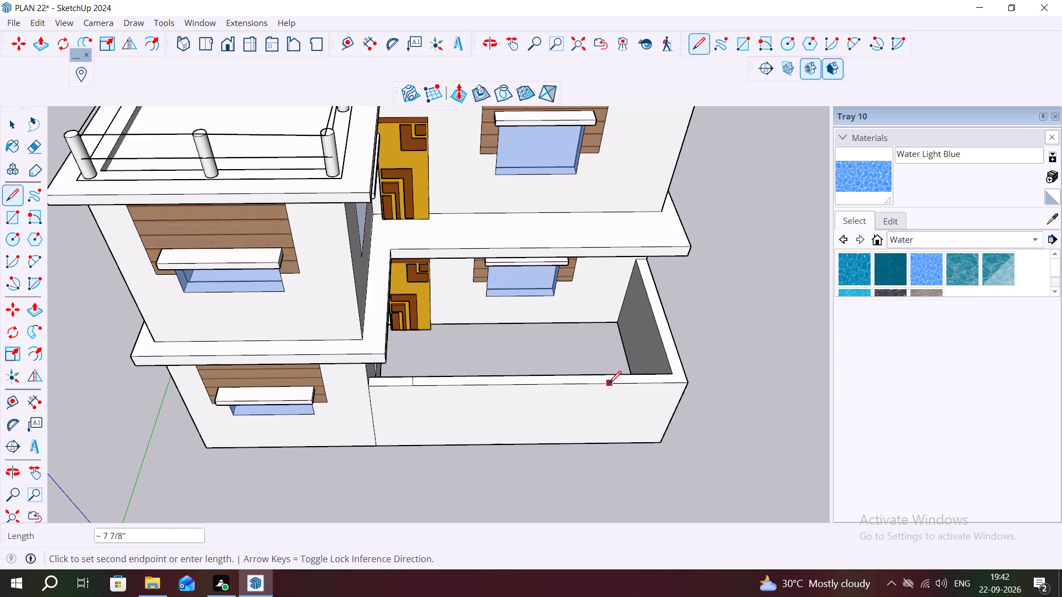
click(609, 375)
key(Escape)
key(bracketleft)
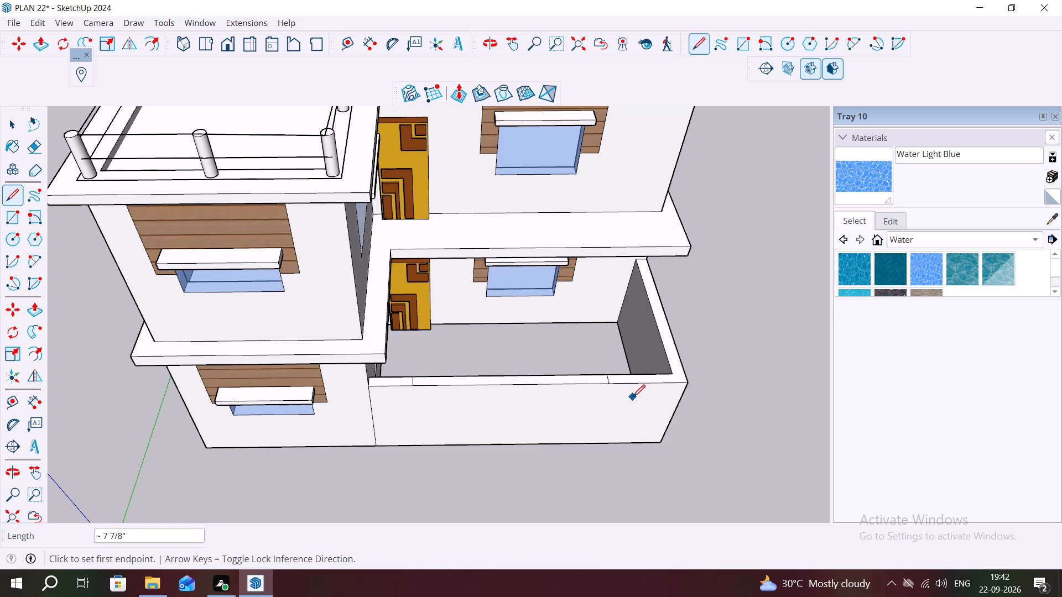
Push the top face between the two lines down 6' 7" to ground level to cut an opening in the boundary wall.
key(p)
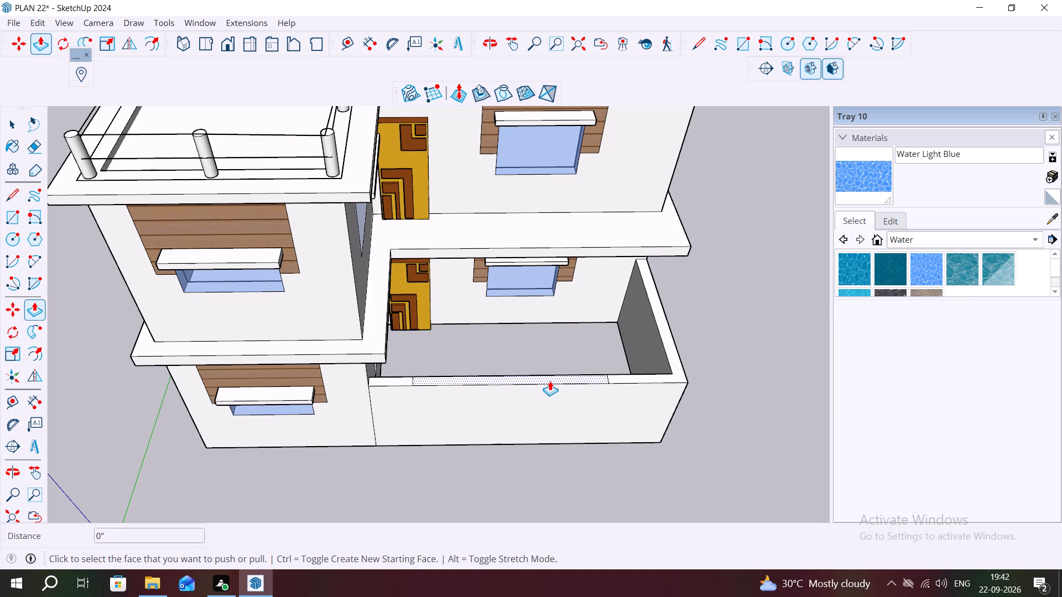
click(550, 381)
click(556, 455)
Examine the opening in the front boundary wall from several angles.
middle_drag(560, 447, 545, 356)
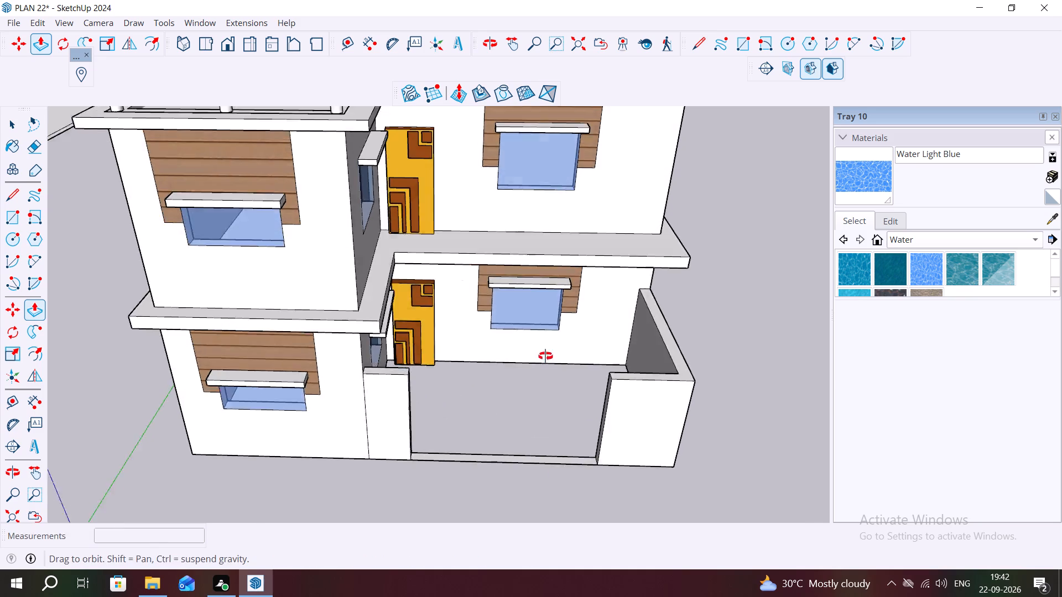
middle_drag(545, 356, 544, 349)
scroll(528, 357, down, 4)
middle_drag(542, 411, 446, 416)
scroll(434, 409, up, 6)
middle_drag(477, 444, 484, 446)
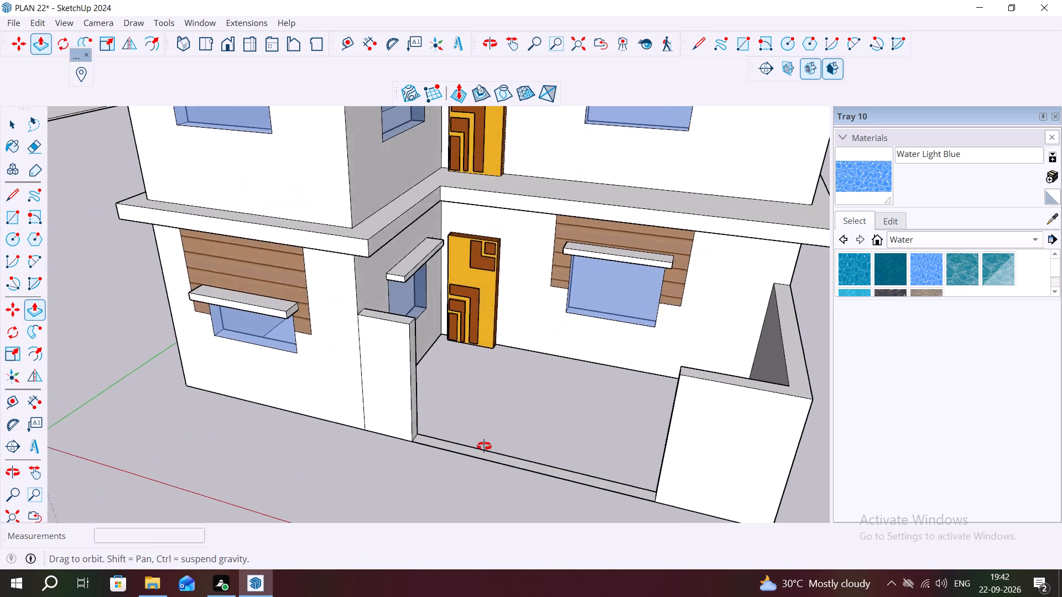
middle_drag(484, 446, 492, 447)
scroll(467, 411, down, 2)
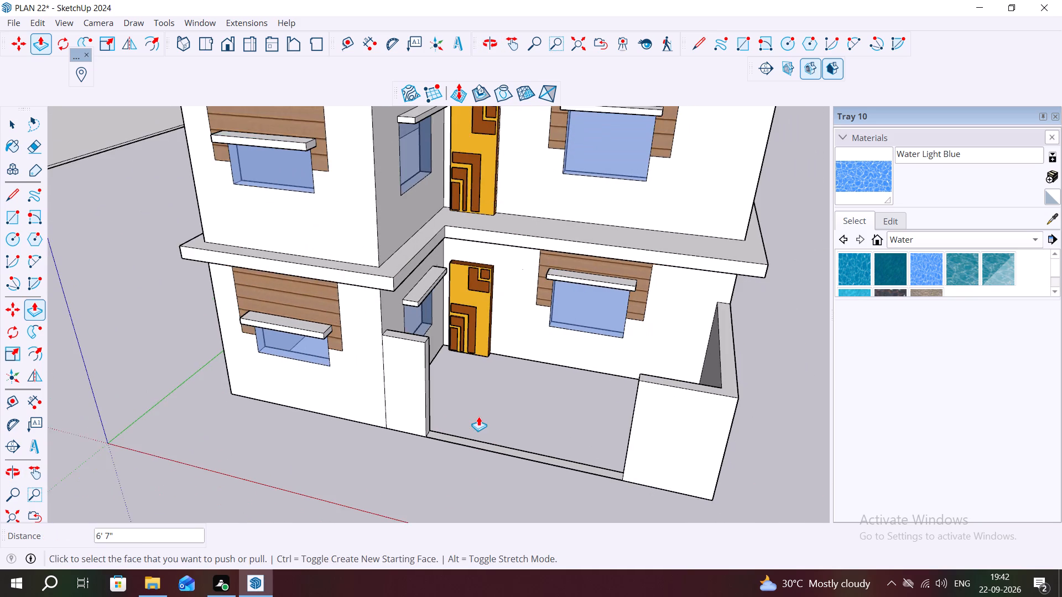
middle_drag(485, 429, 548, 469)
scroll(558, 469, down, 1)
scroll(594, 462, up, 7)
middle_drag(599, 433, 562, 326)
scroll(414, 323, down, 3)
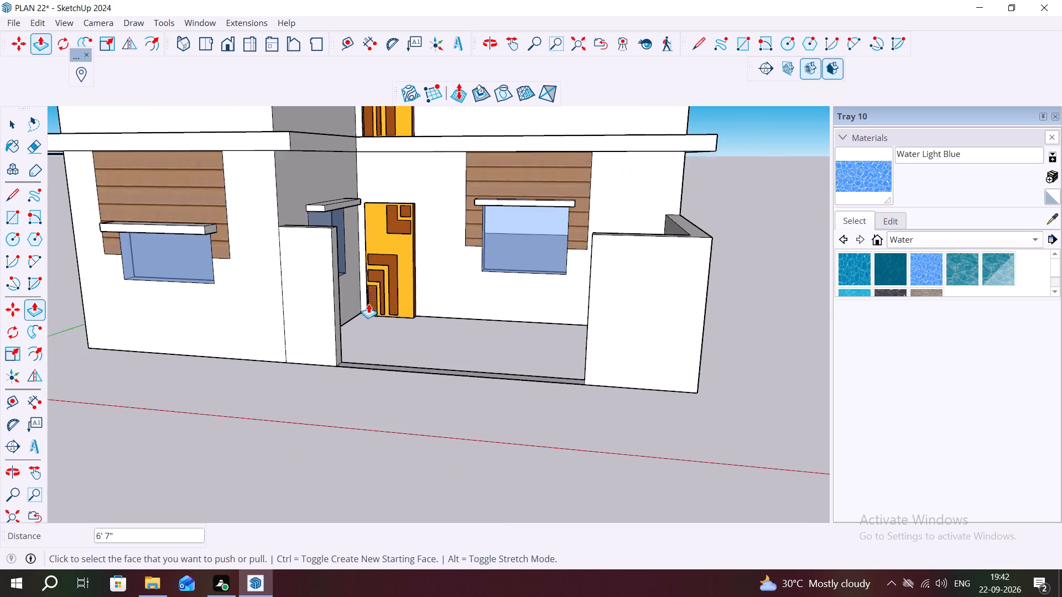
scroll(368, 303, down, 7)
middle_drag(578, 360, 689, 339)
scroll(613, 273, up, 7)
middle_drag(583, 301, 619, 307)
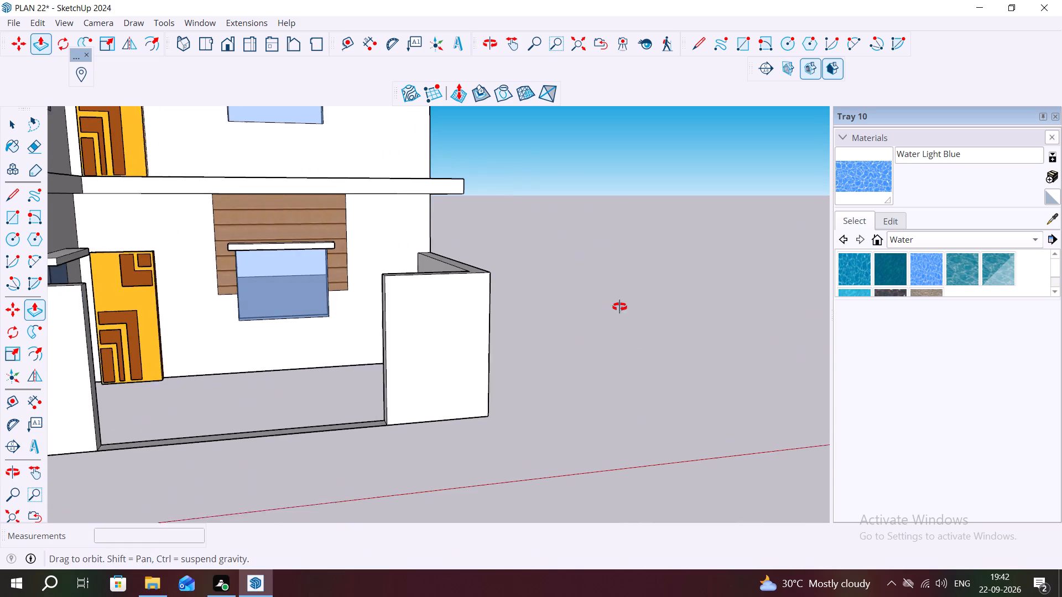
middle_drag(619, 307, 625, 307)
Push/Pull the opening's side face about 11' 6 3/4" across to the opposite side, filling the gap in the boundary wall.
middle_drag(200, 368, 137, 369)
click(98, 370)
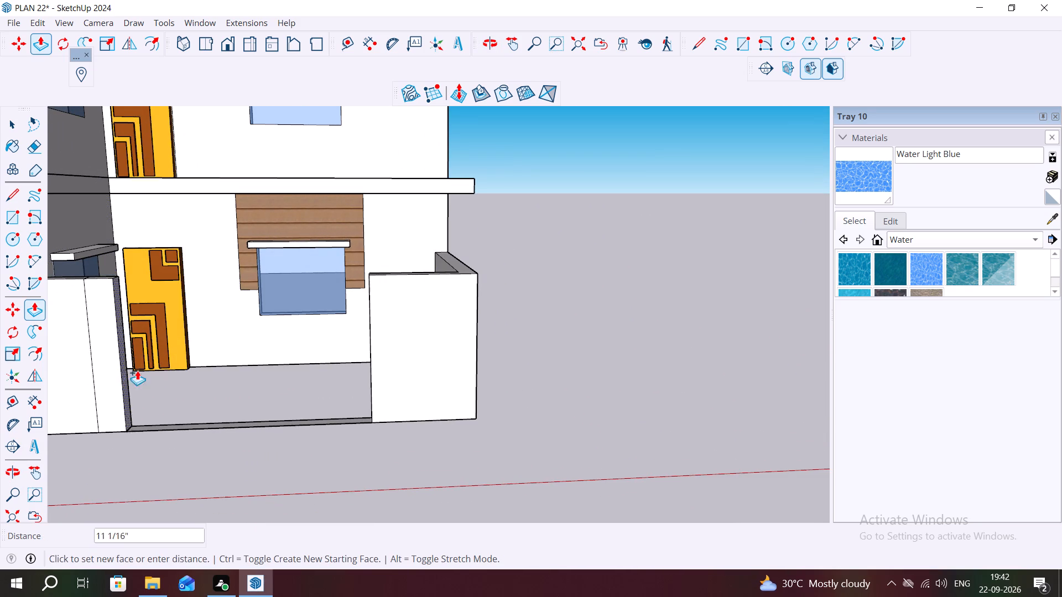
click(374, 420)
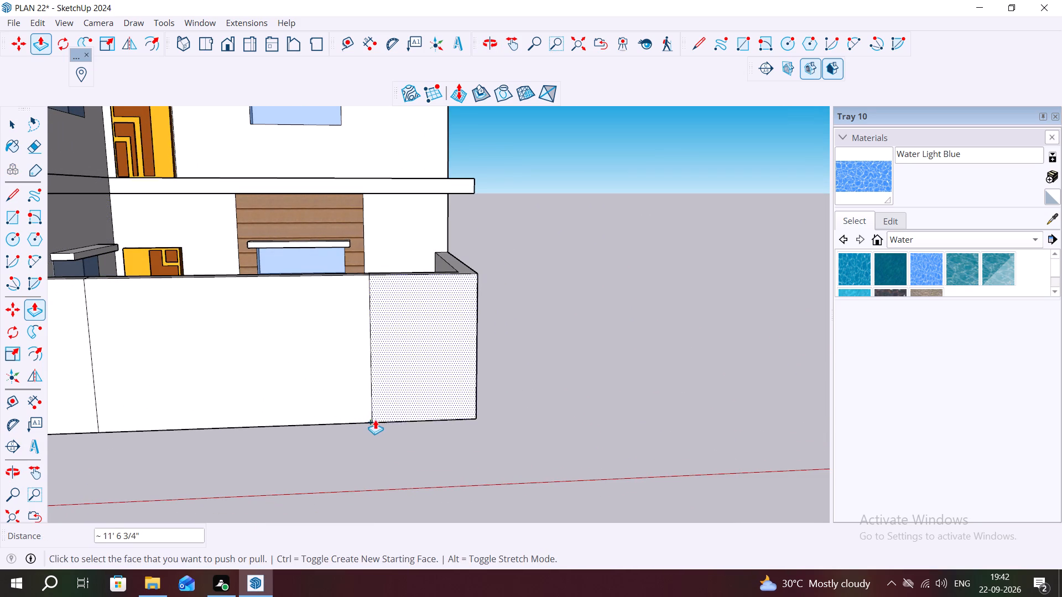
Draw a rectangle about 7' 7" by 5" on the wall's middle panel, starting from the panel's lower corner beside the house.
scroll(221, 399, down, 3)
middle_drag(221, 401, 305, 421)
key(space)
scroll(300, 436, up, 3)
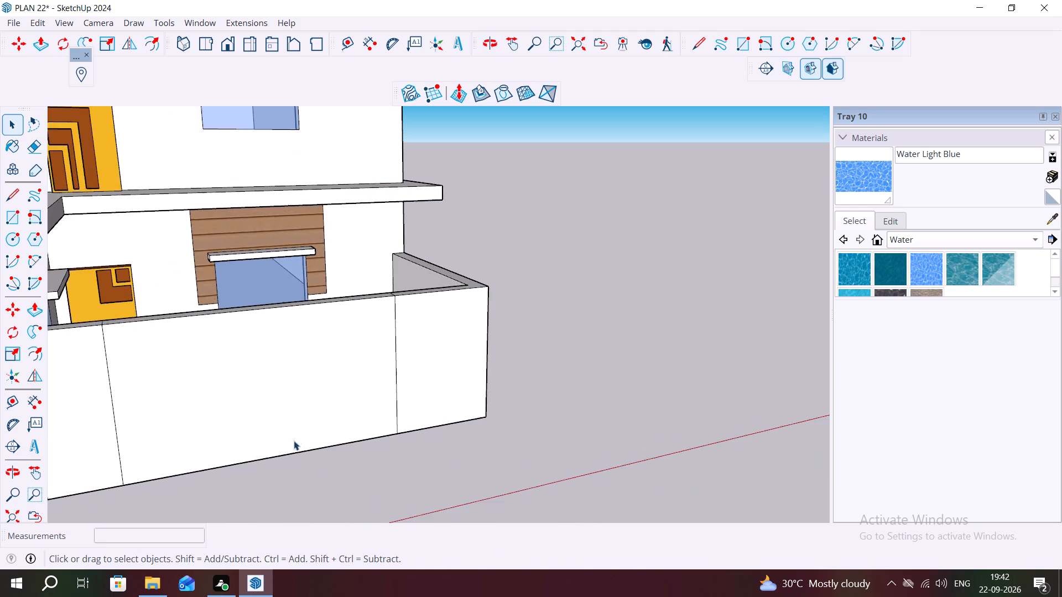
scroll(294, 441, up, 2)
middle_drag(302, 454, 213, 455)
scroll(210, 423, down, 6)
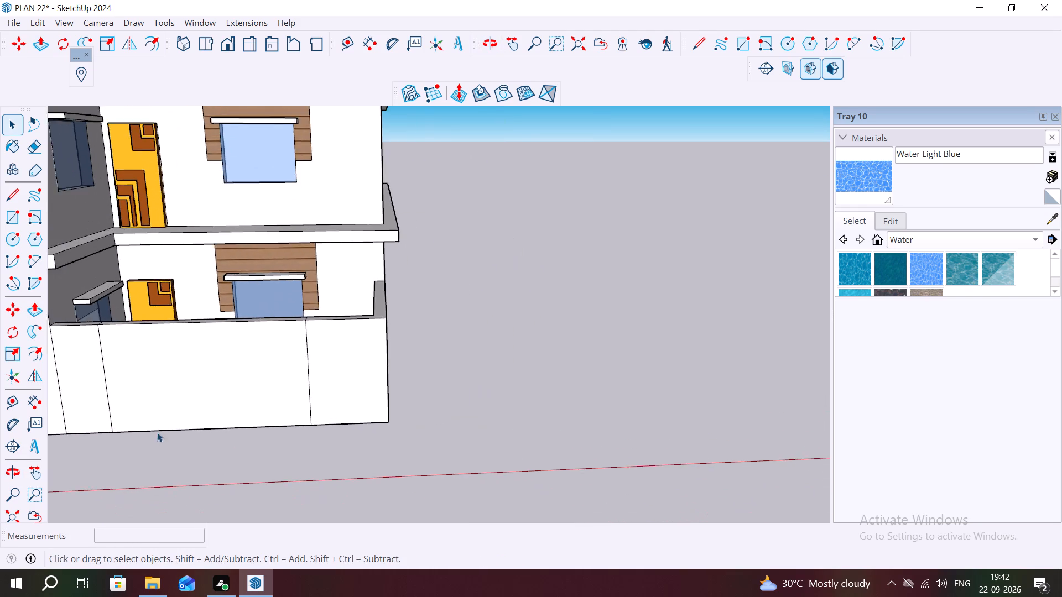
scroll(140, 428, up, 5)
click(150, 411)
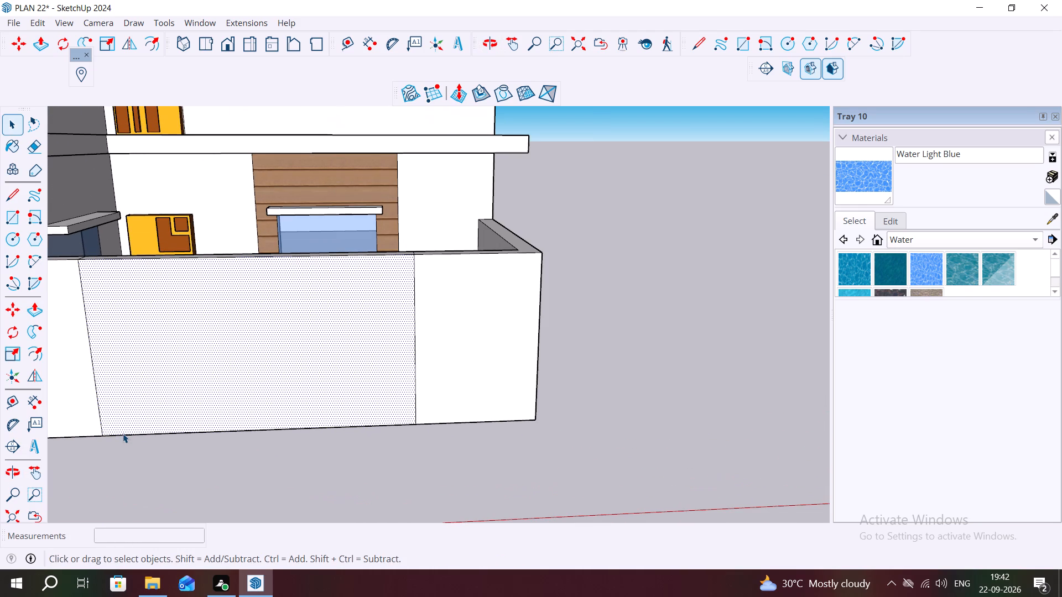
key(r)
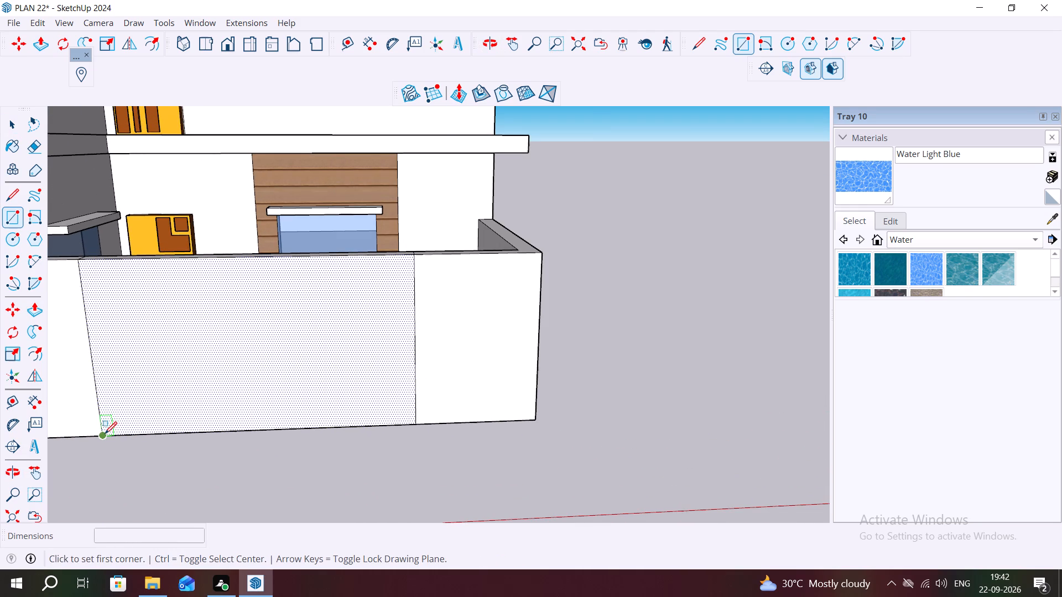
click(105, 434)
click(105, 418)
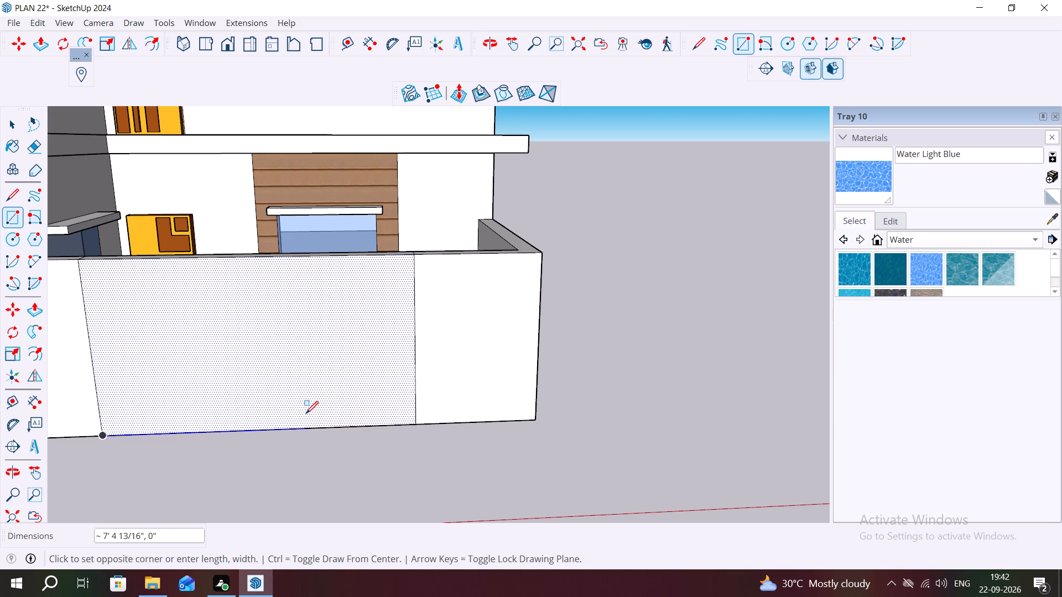
scroll(306, 412, up, 3)
middle_drag(305, 409, 319, 383)
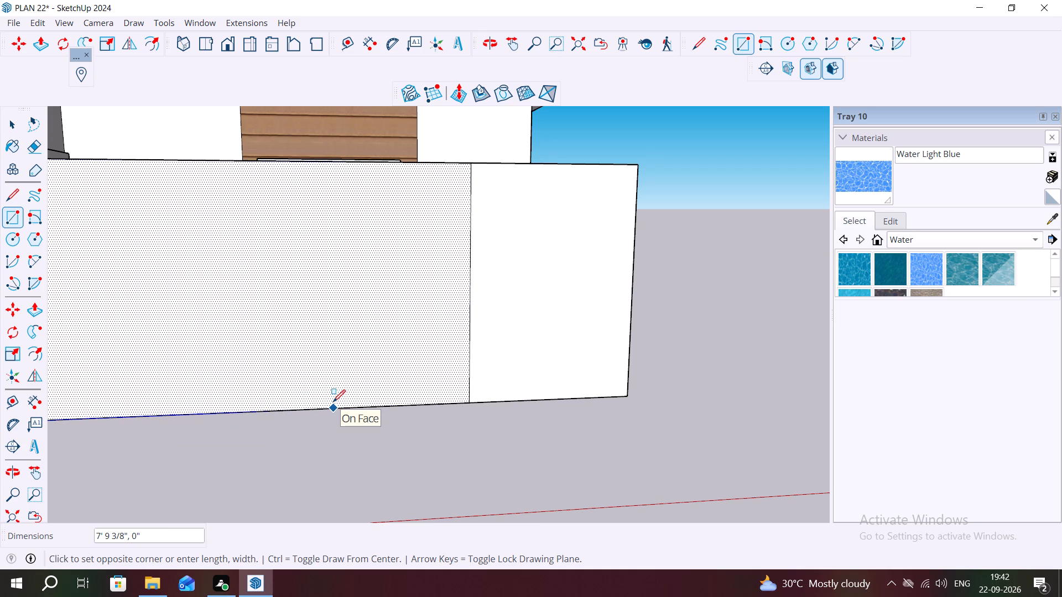
scroll(333, 402, up, 2)
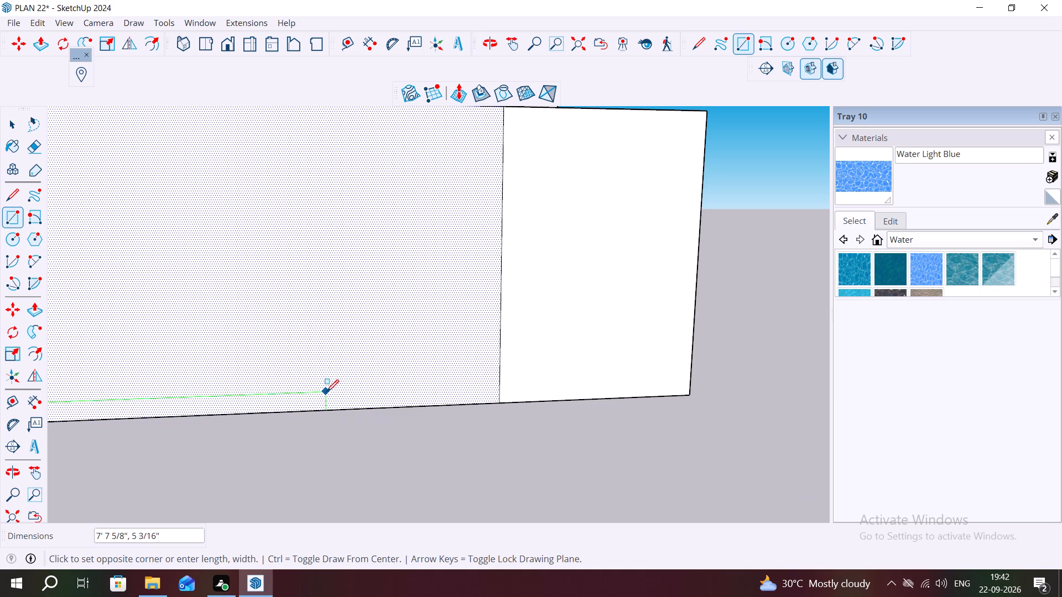
click(325, 395)
Make the thin rectangle at the base of the front boundary wall into a component.
scroll(325, 395, down, 6)
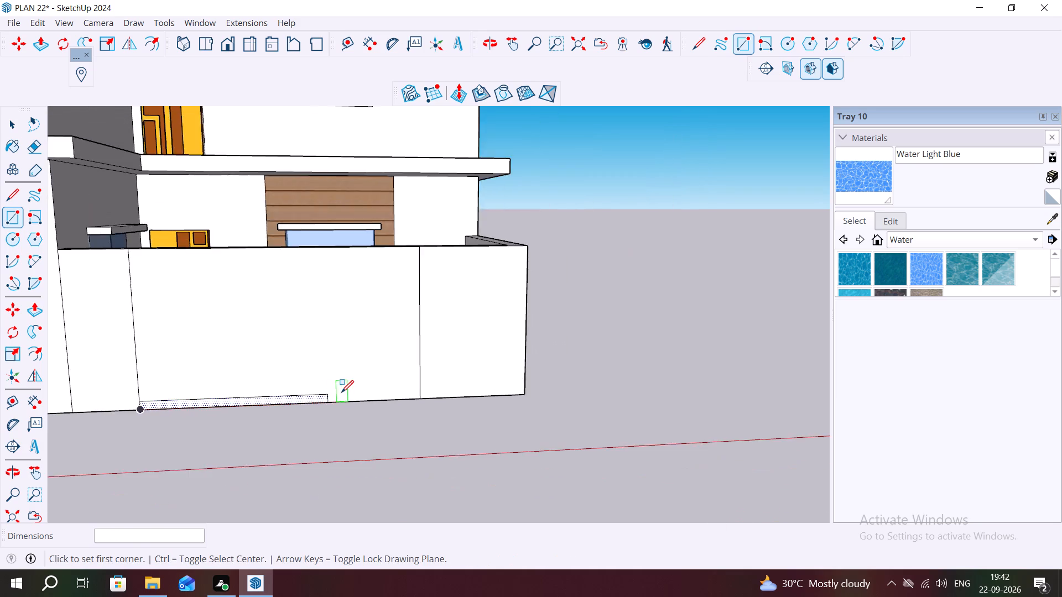
scroll(341, 392, down, 3)
middle_drag(362, 406, 362, 421)
key(space)
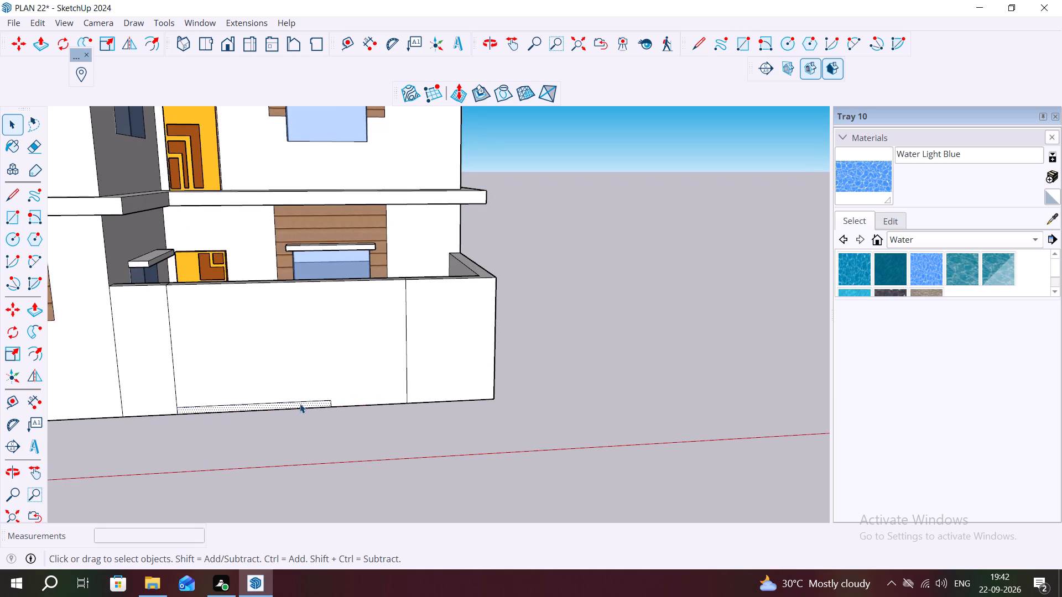
click(300, 404)
click(300, 404)
scroll(300, 404, up, 3)
middle_drag(303, 409, 306, 346)
scroll(315, 362, up, 3)
click(325, 364)
right_click(326, 364)
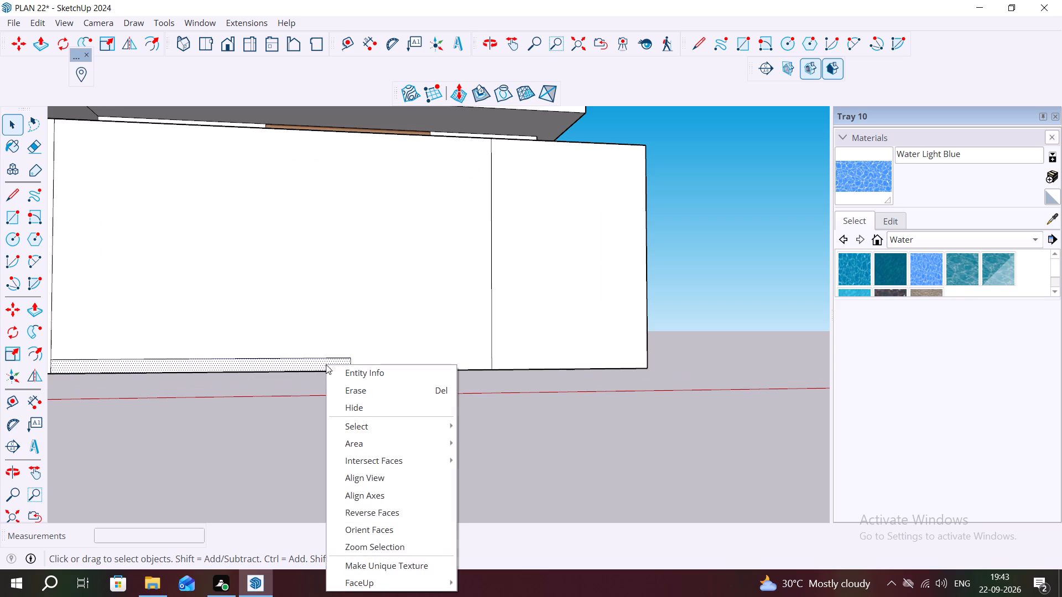
triple_click(308, 362)
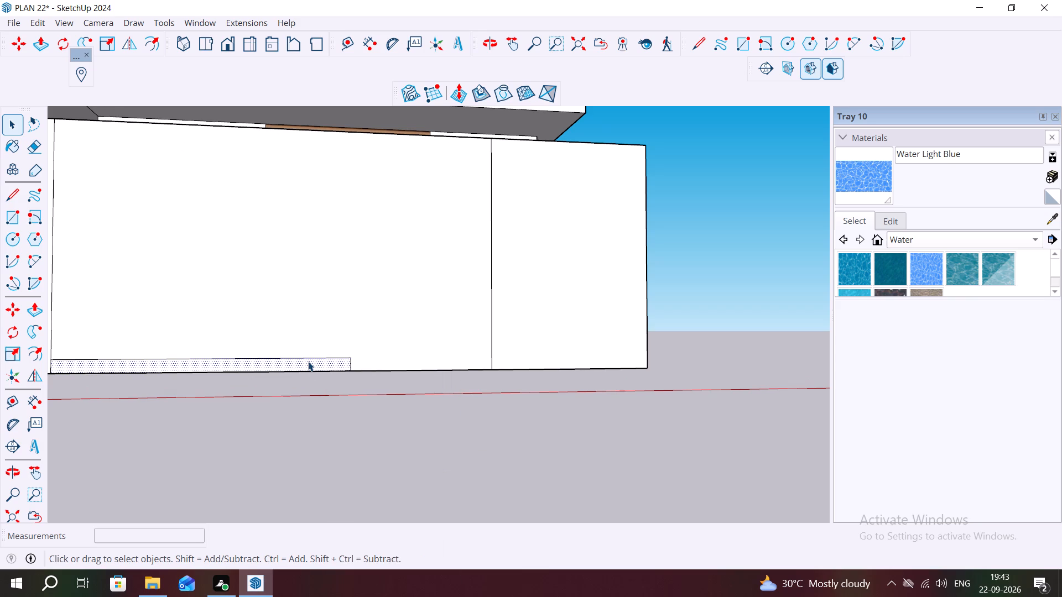
right_click(308, 362)
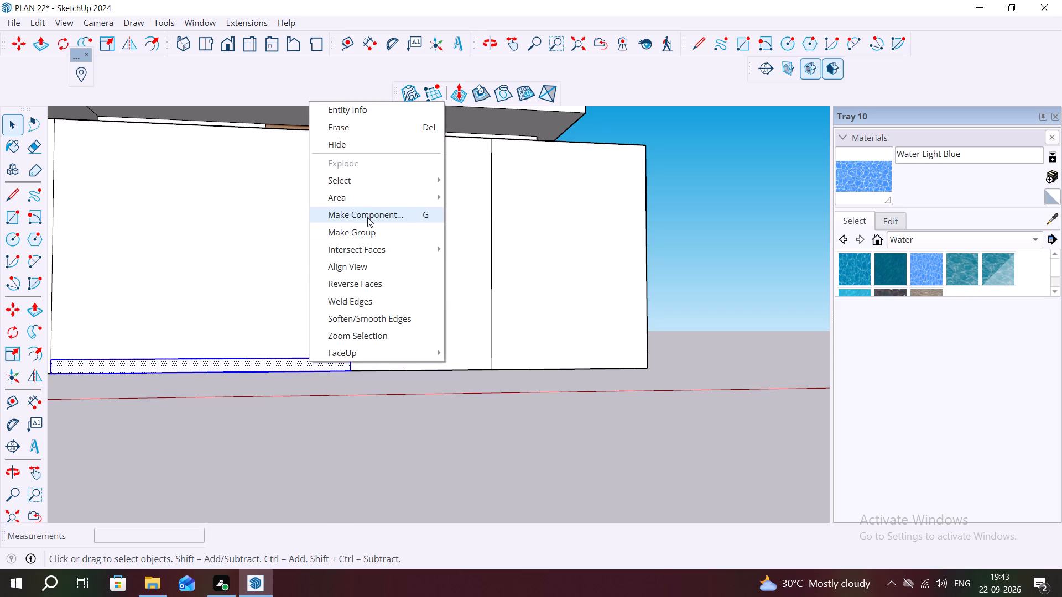
click(367, 217)
click(548, 463)
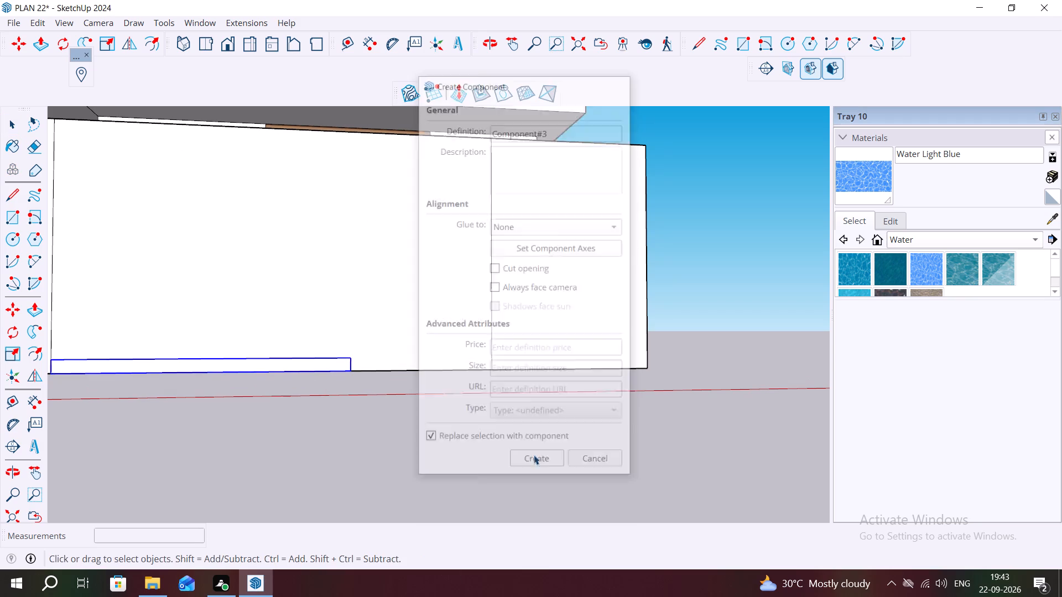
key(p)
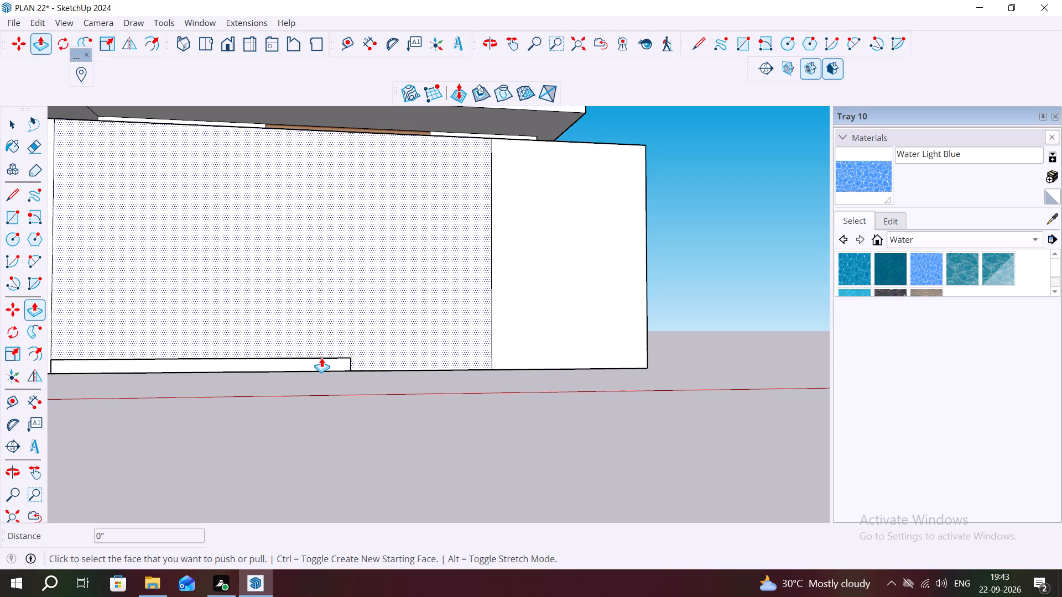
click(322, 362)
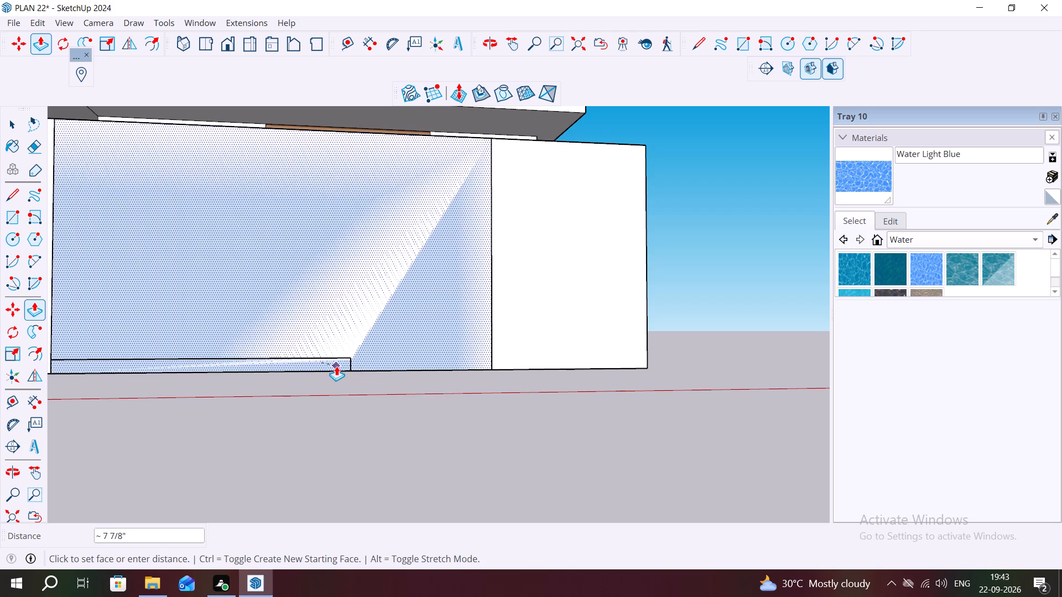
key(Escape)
Open the base strip component and Push/Pull its front face outward by .5.
middle_drag(336, 366, 326, 454)
scroll(327, 447, up, 3)
key(space)
click(327, 447)
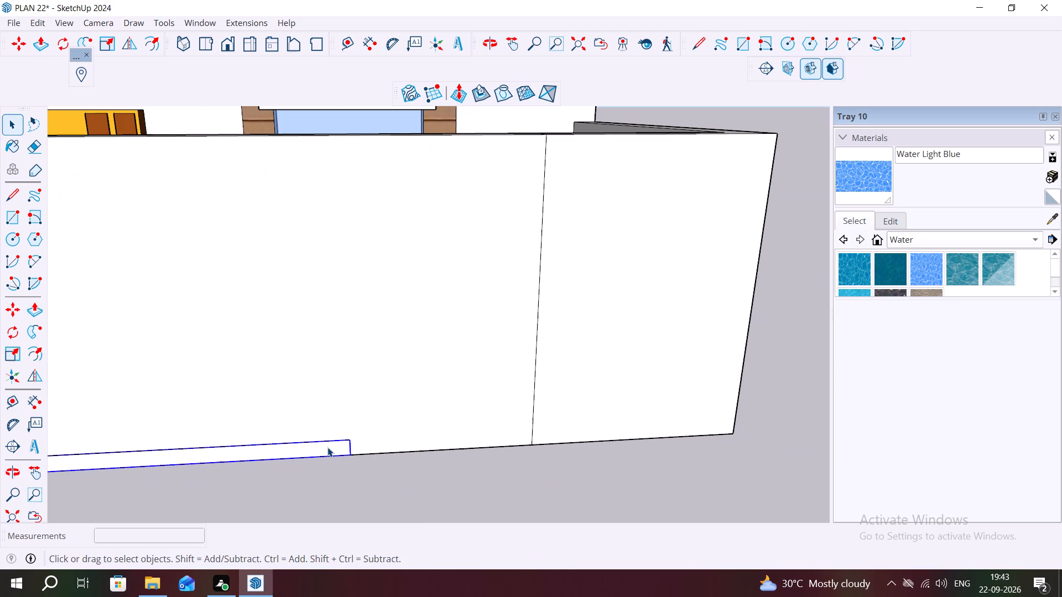
double_click(327, 447)
click(327, 447)
key(p)
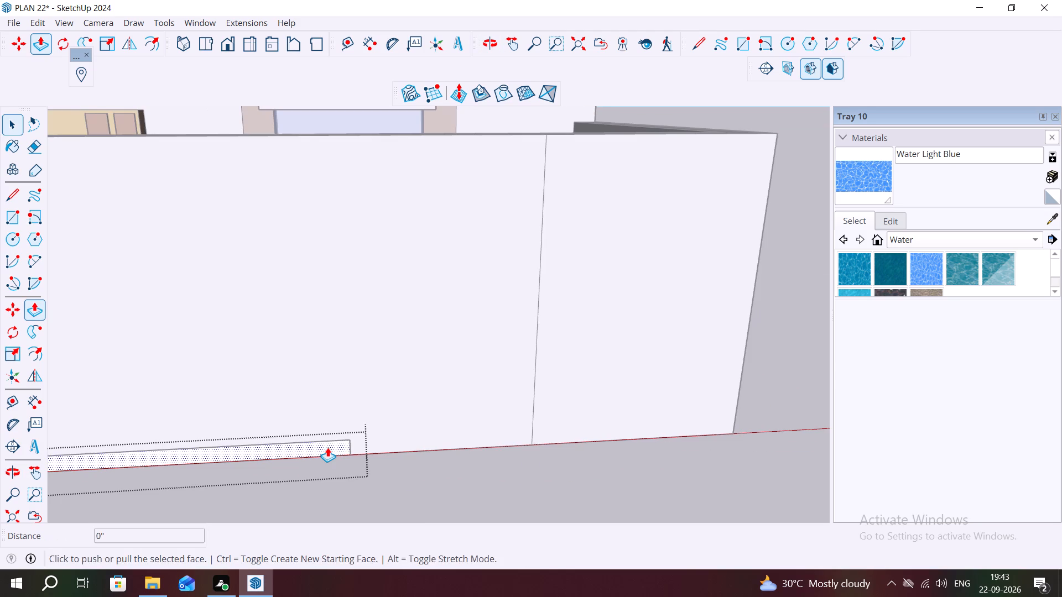
click(327, 447)
key(period)
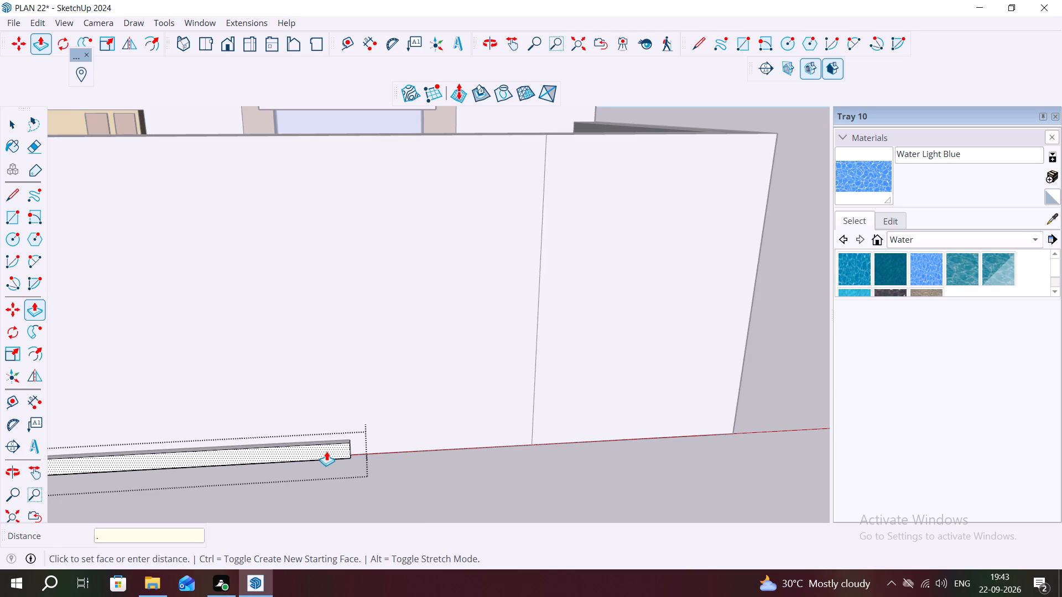
key(5)
key(Return)
key(space)
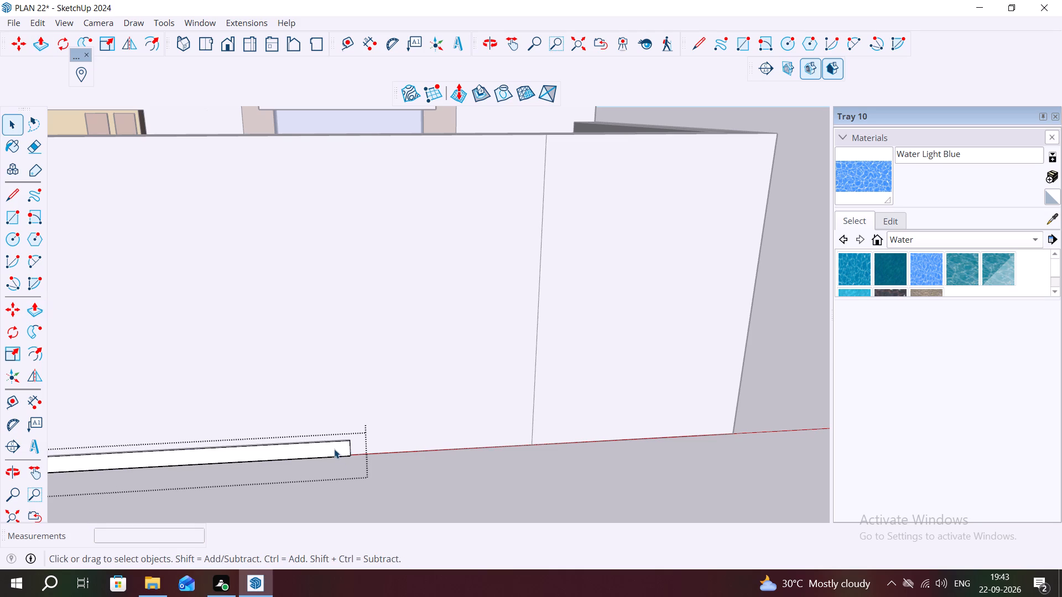
Make the extruded base strip's geometry into a nested component inside the open component.
triple_click(334, 449)
right_click(334, 449)
click(373, 287)
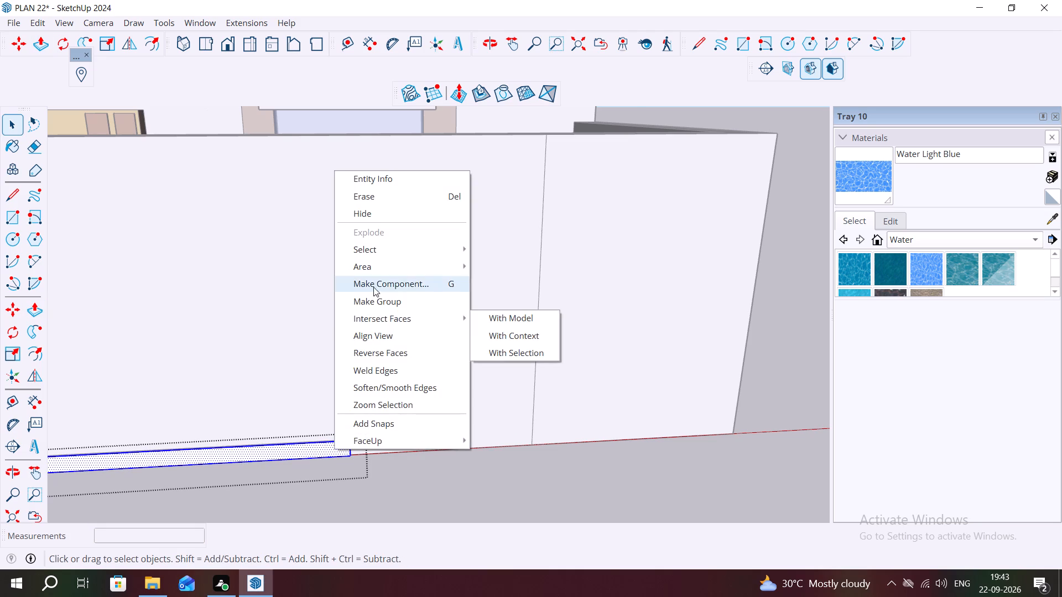
click(532, 460)
Copy the nested strip from its upper corner vertically up to the top edge of the boundary wall.
scroll(374, 465, down, 8)
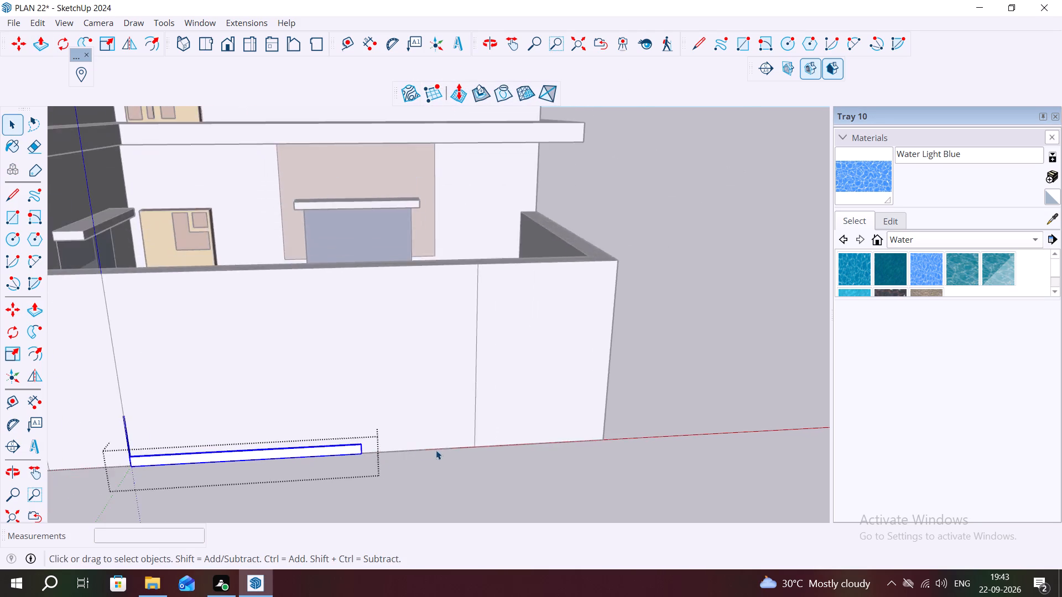
scroll(436, 450, down, 2)
middle_drag(479, 472, 618, 457)
scroll(330, 457, up, 6)
middle_drag(347, 494, 346, 396)
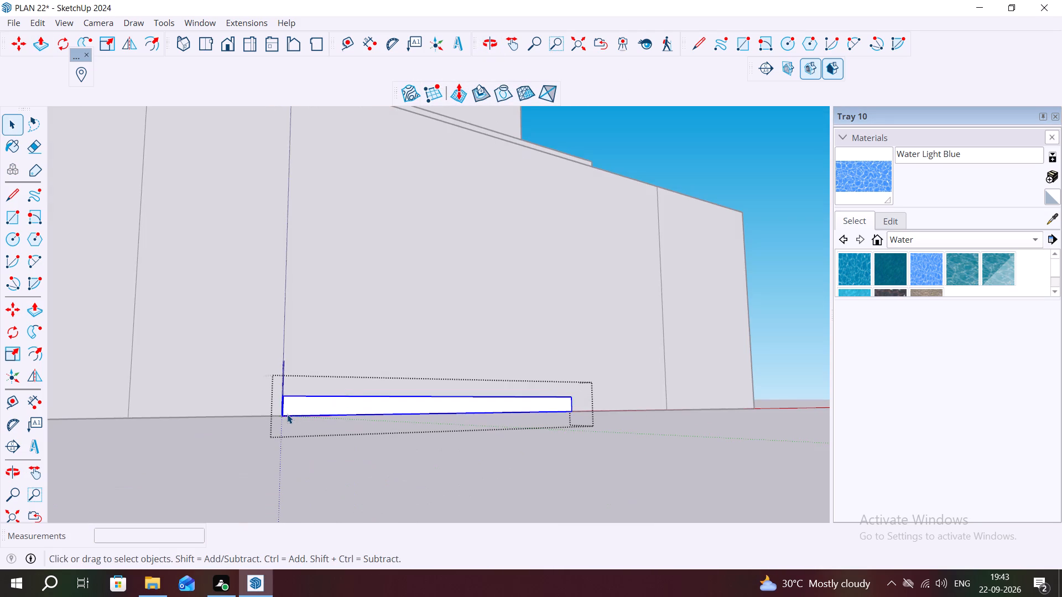
scroll(287, 414, up, 2)
key(m)
scroll(275, 417, up, 4)
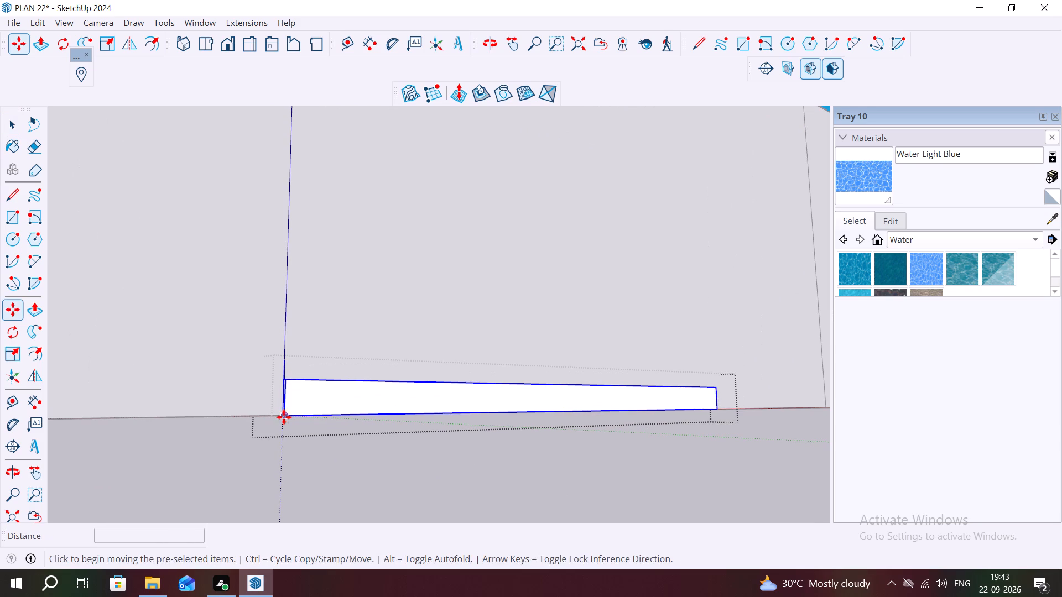
scroll(284, 388, up, 3)
middle_drag(295, 389, 313, 467)
scroll(306, 462, up, 6)
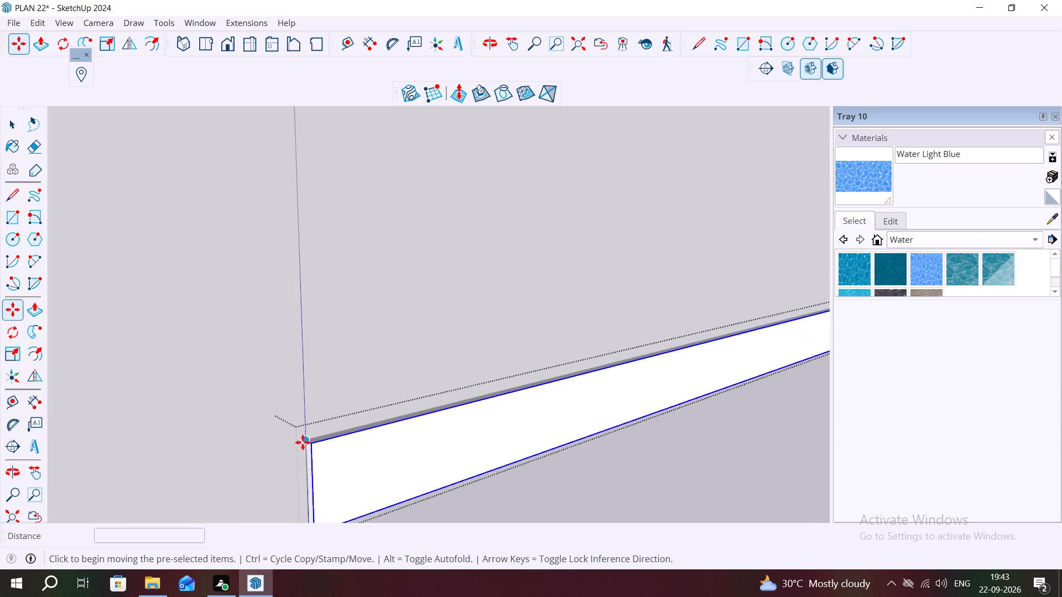
scroll(303, 442, up, 4)
click(309, 439)
scroll(324, 349, down, 3)
scroll(308, 296, down, 2)
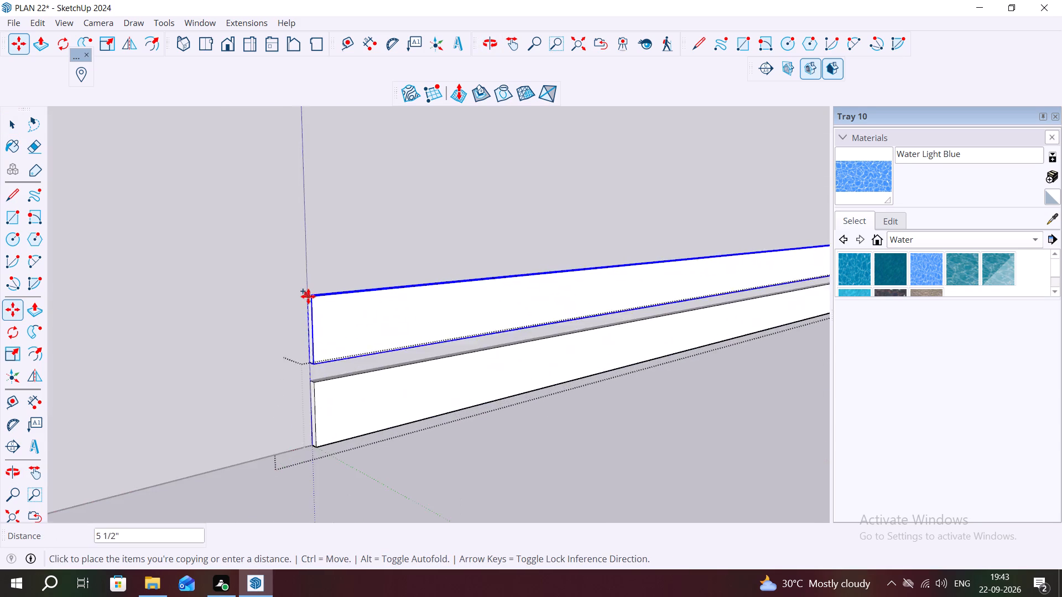
scroll(308, 296, down, 18)
scroll(316, 322, down, 3)
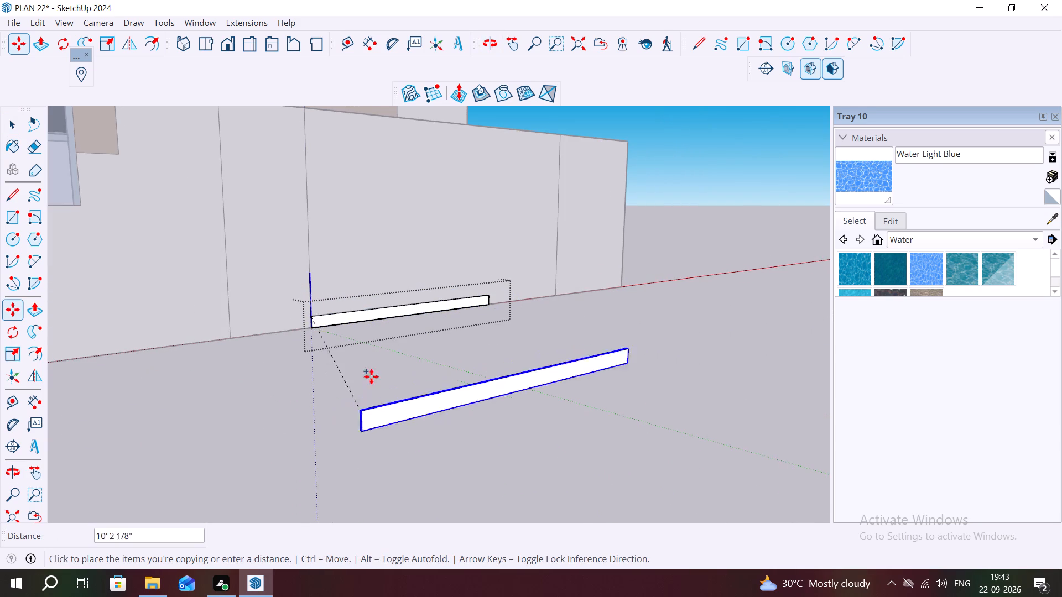
scroll(306, 111, up, 5)
middle_drag(320, 176, 341, 276)
scroll(335, 259, up, 2)
click(329, 285)
Divide the copy distance by 10 to array the strips evenly up the wall, then leave the component.
scroll(389, 312, down, 3)
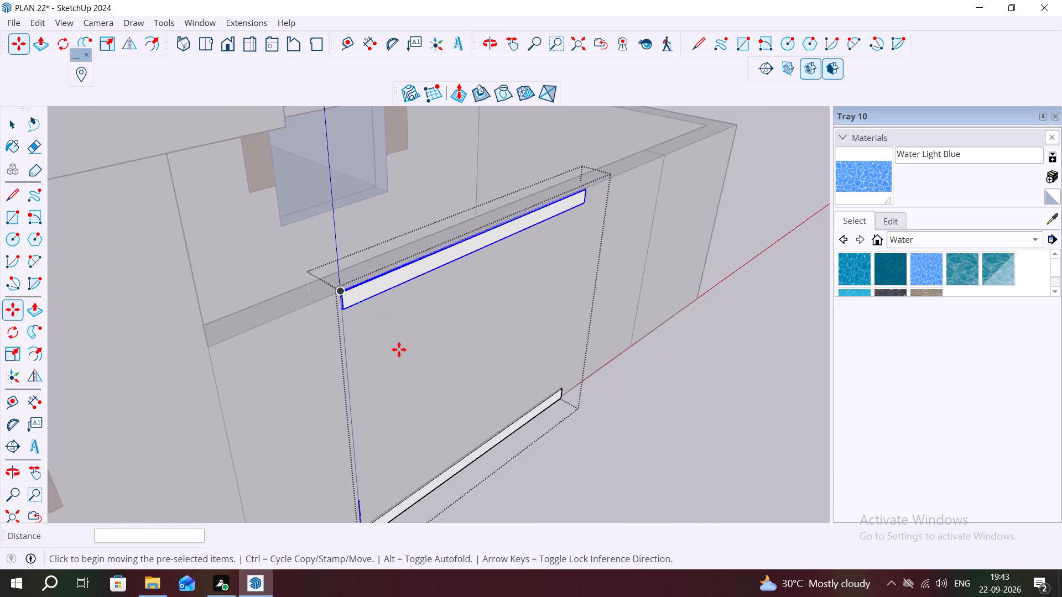
middle_drag(438, 406, 297, 319)
key(5)
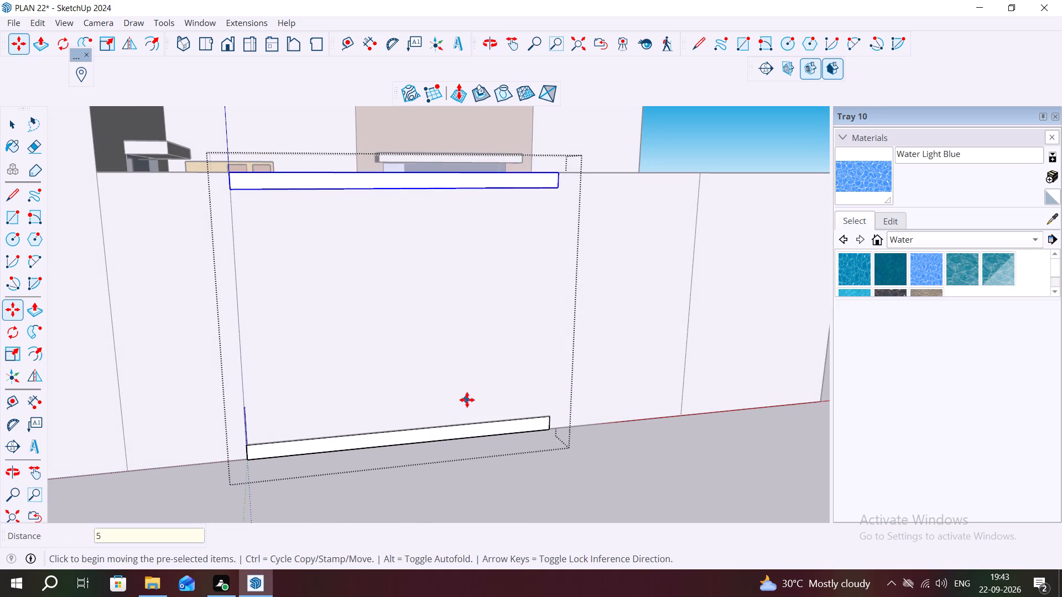
key(BackSpace)
text(10/)
key(Return)
middle_drag(493, 397, 353, 365)
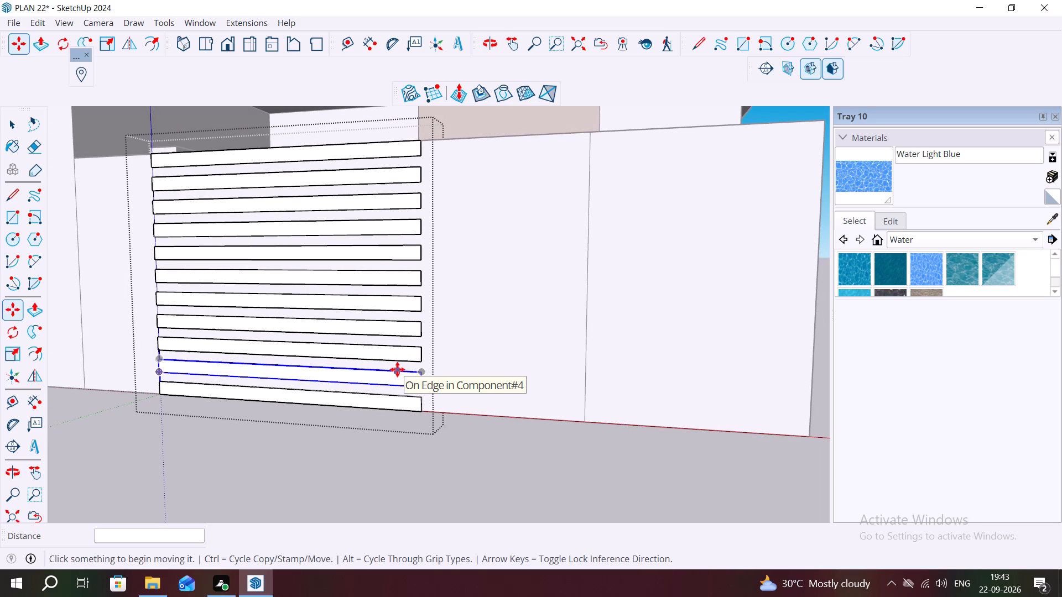
text(10/)
key(Return)
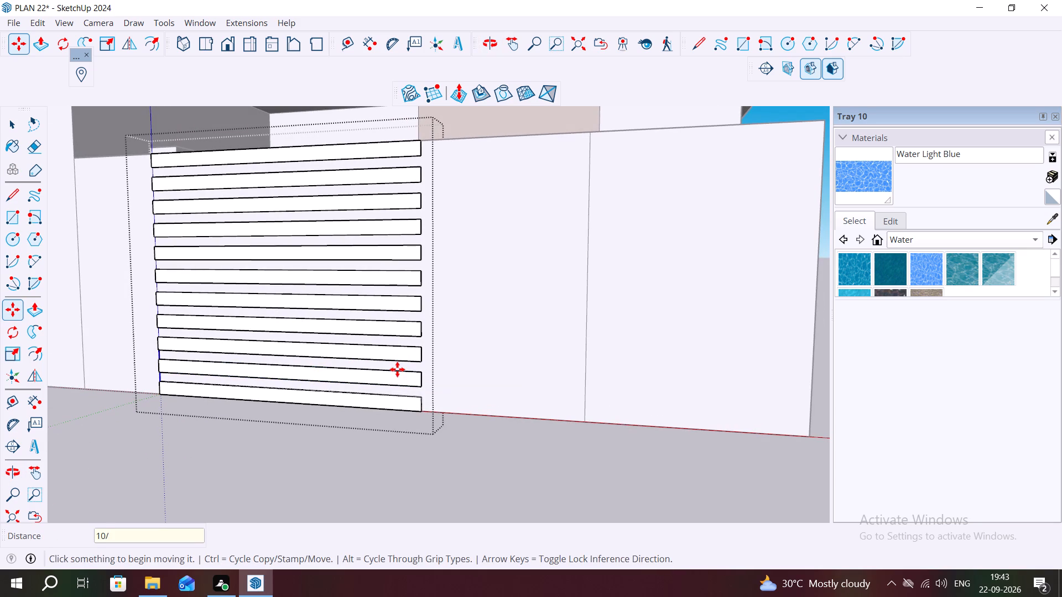
middle_drag(447, 376, 577, 400)
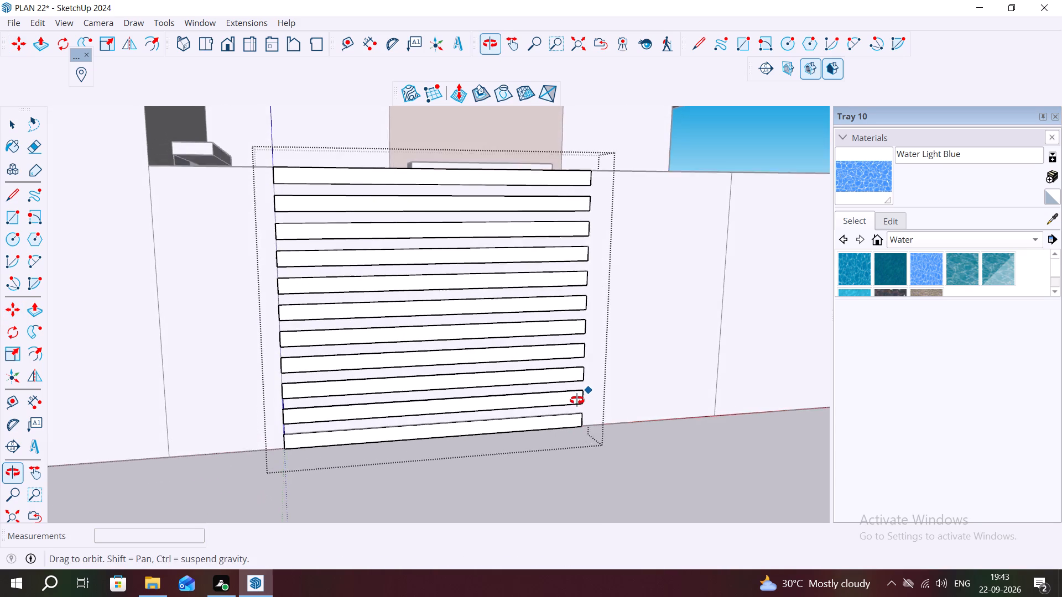
middle_drag(577, 400, 480, 417)
key(Escape)
key(space)
click(517, 489)
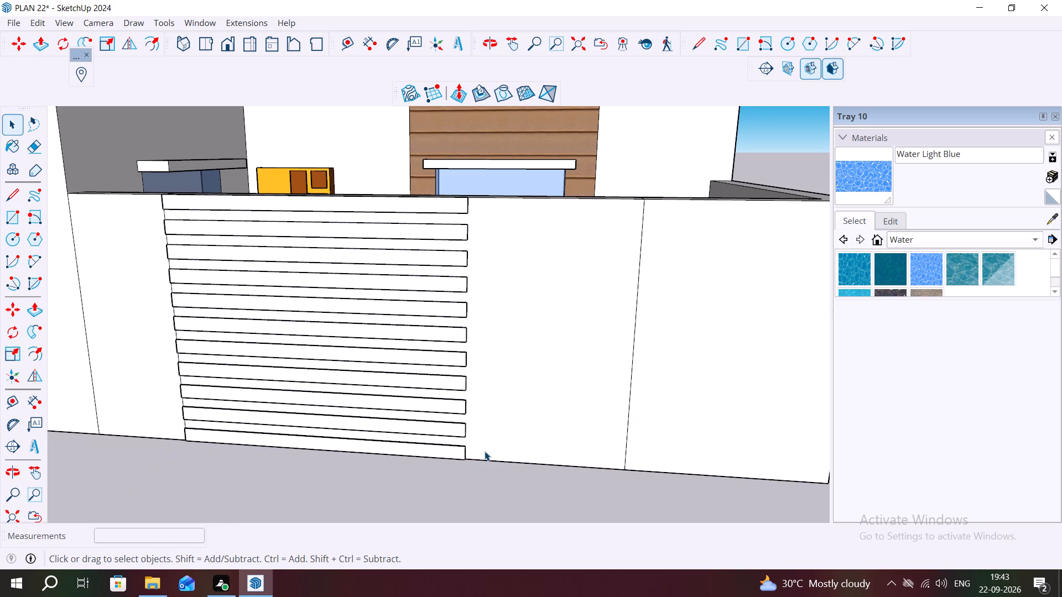
Draw a vertical line on the wall along the slats' free ends, from the ground edge to the wall top.
key(l)
click(469, 459)
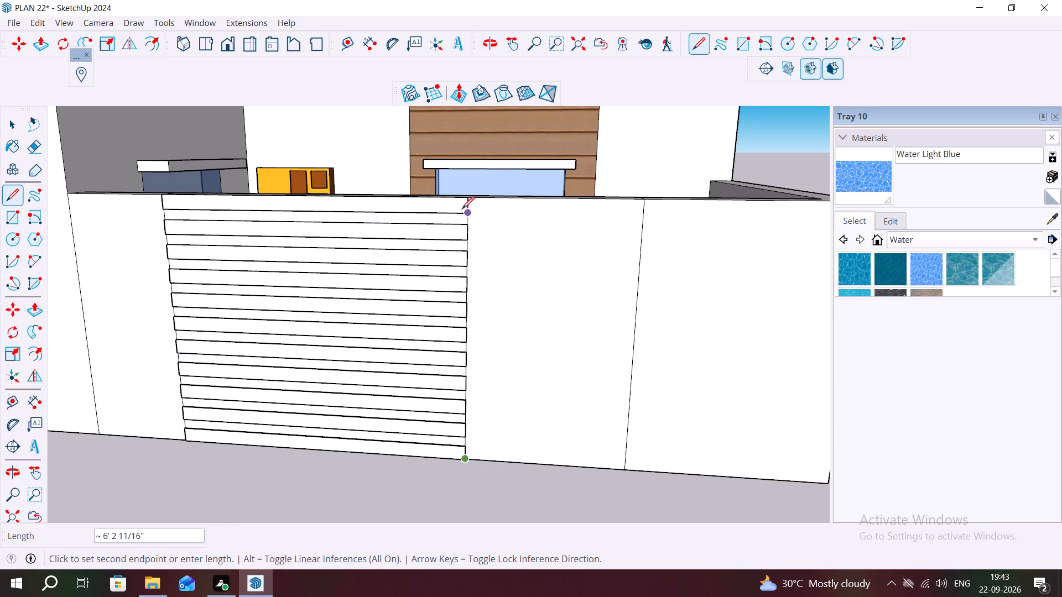
click(468, 200)
middle_drag(465, 362, 503, 363)
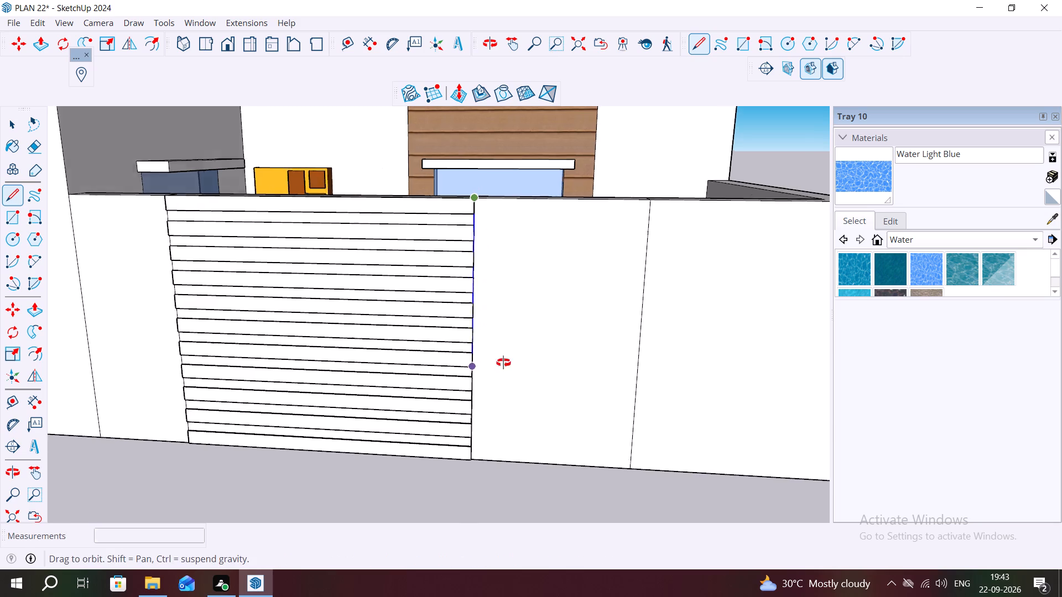
middle_drag(503, 363, 564, 363)
key(Escape)
key(space)
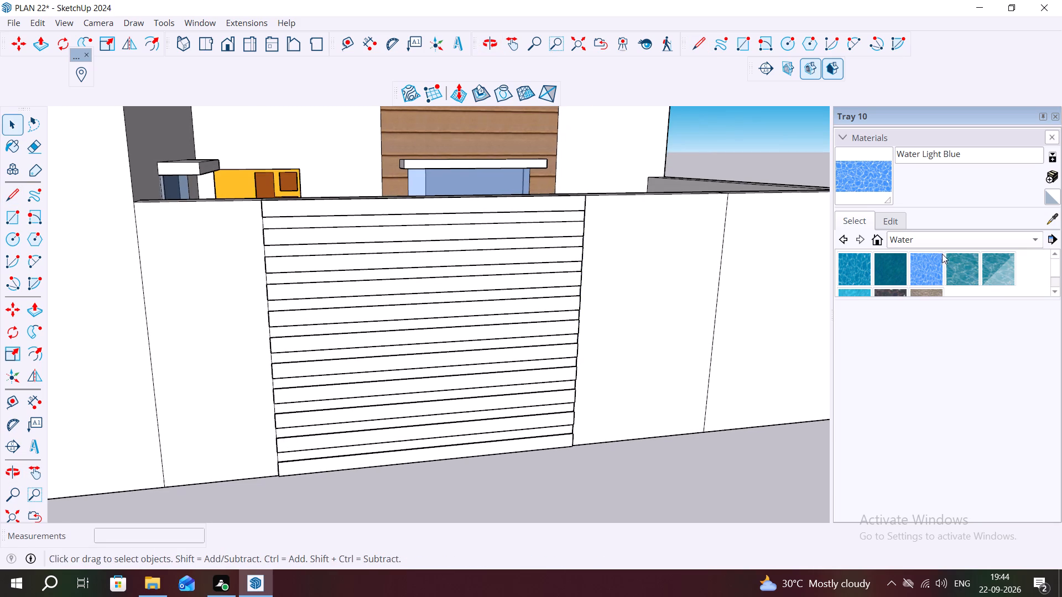
Paint the horizontal slats on the boundary wall with Color B08 from the Colors collection.
scroll(923, 264, down, 6)
scroll(564, 241, down, 3)
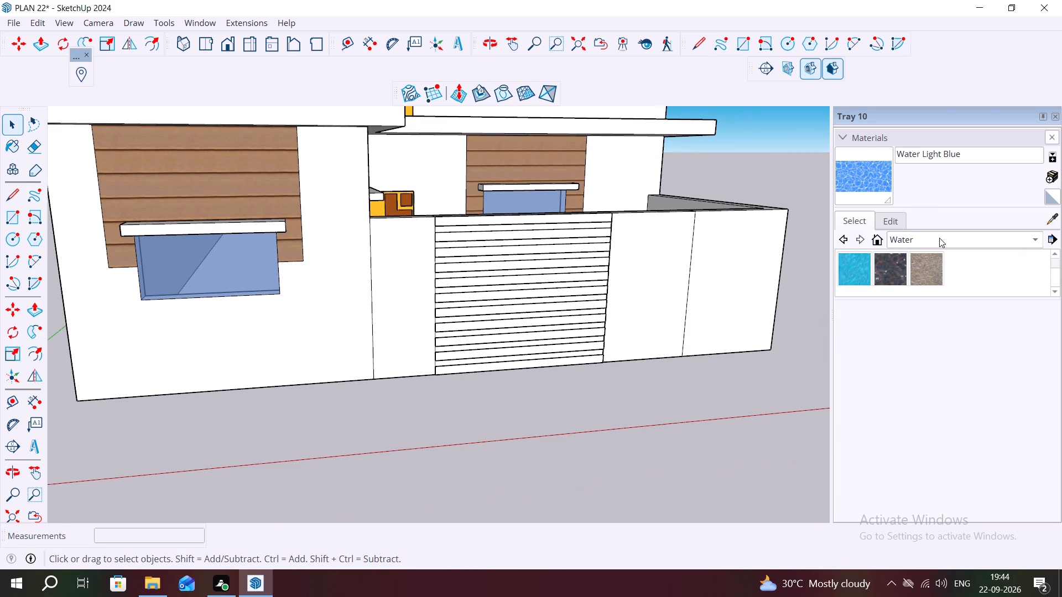
click(939, 238)
scroll(918, 253, up, 1)
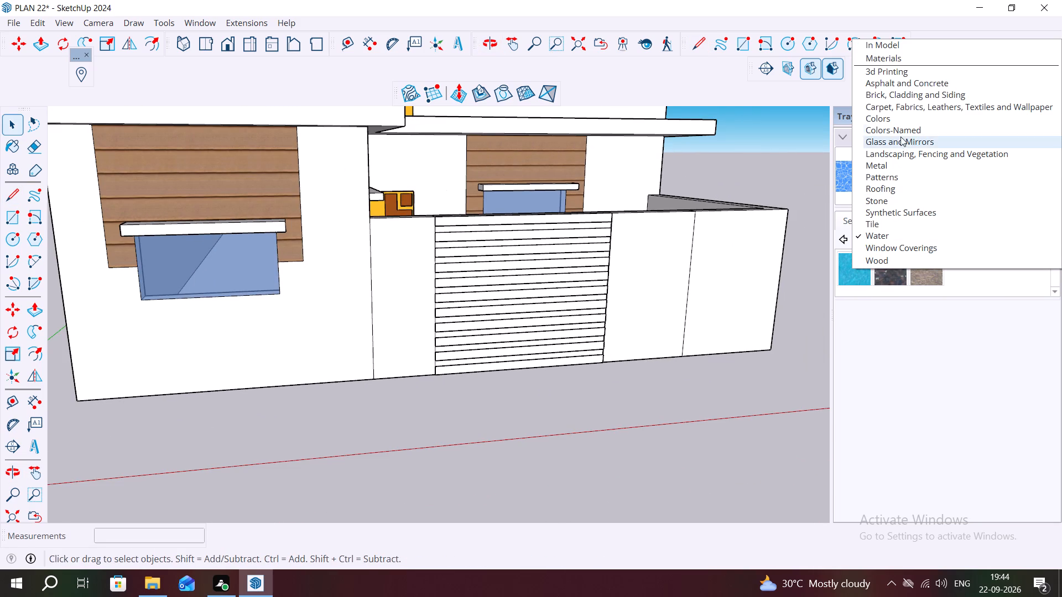
click(898, 117)
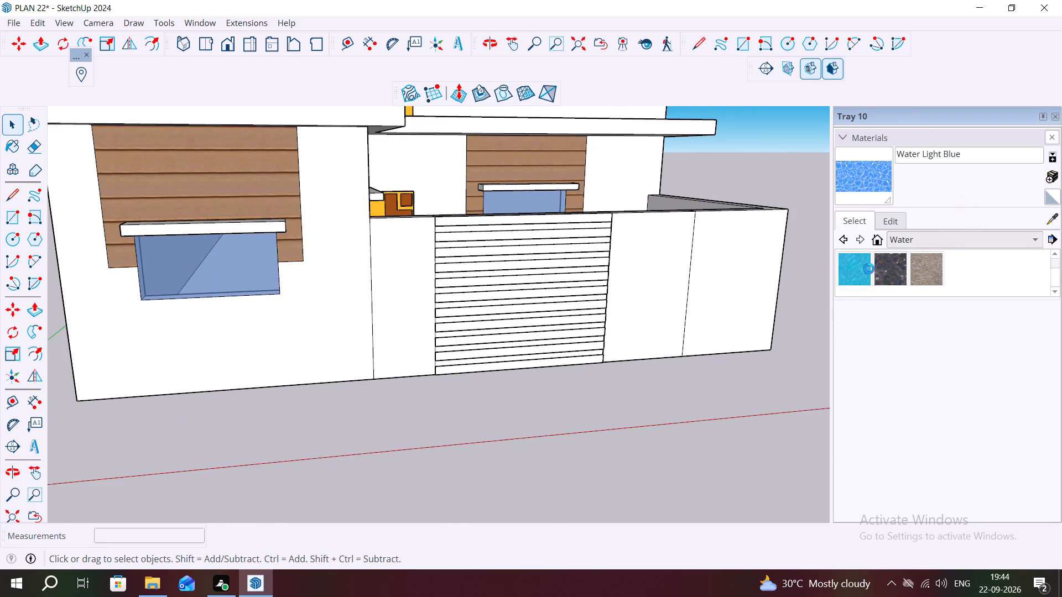
scroll(910, 241, up, 7)
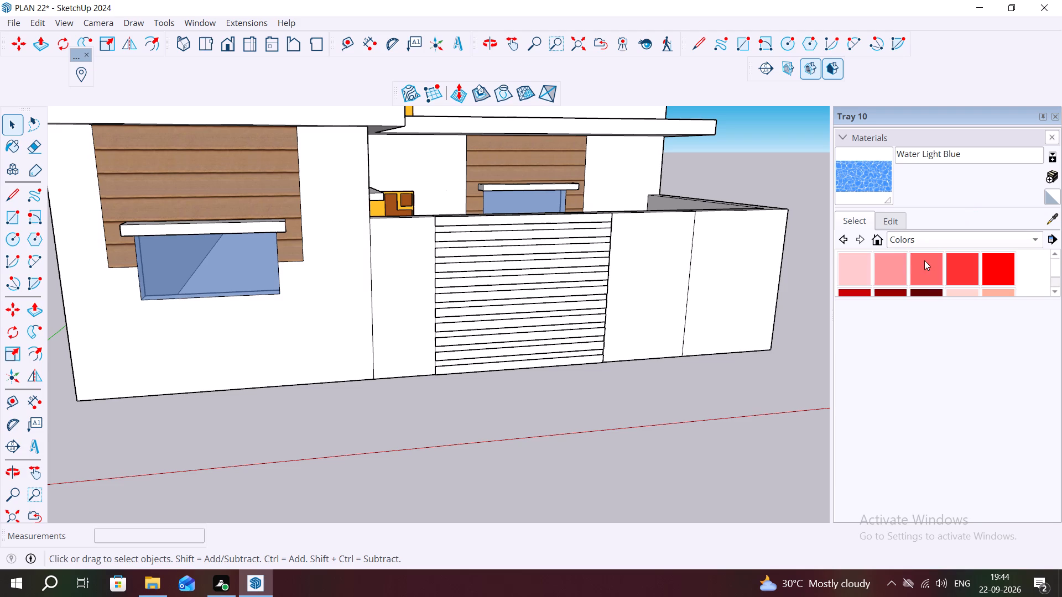
scroll(924, 260, down, 11)
scroll(931, 268, up, 10)
scroll(927, 270, down, 3)
click(863, 271)
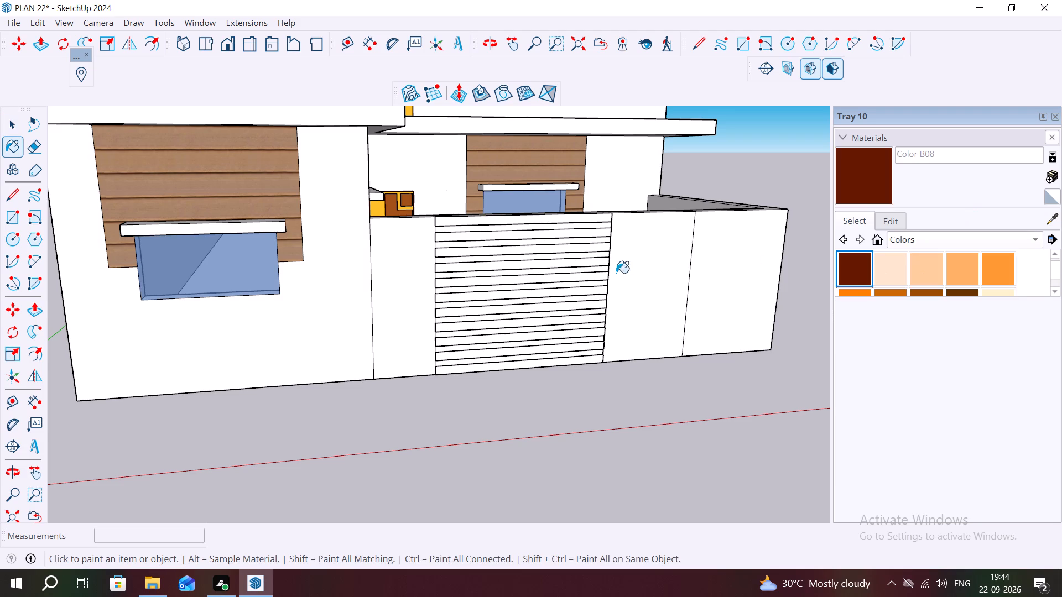
scroll(616, 273, up, 3)
click(586, 240)
middle_drag(555, 255, 357, 232)
scroll(357, 232, up, 1)
scroll(373, 214, down, 7)
middle_drag(407, 283, 477, 323)
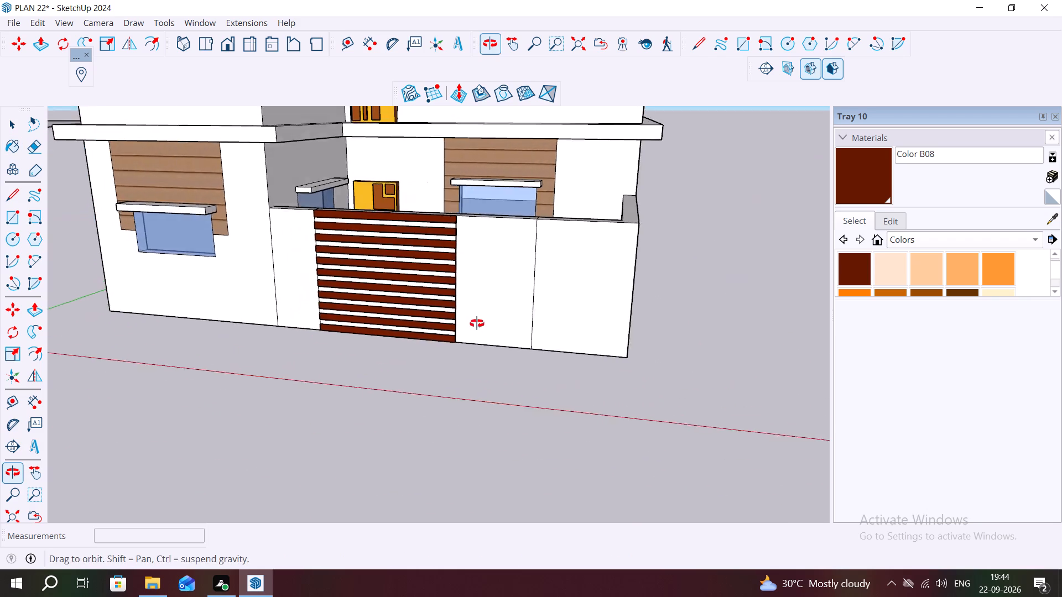
Examine the painted slat panel on the front boundary wall and the blank wall section beside it.
middle_drag(477, 323, 518, 320)
key(space)
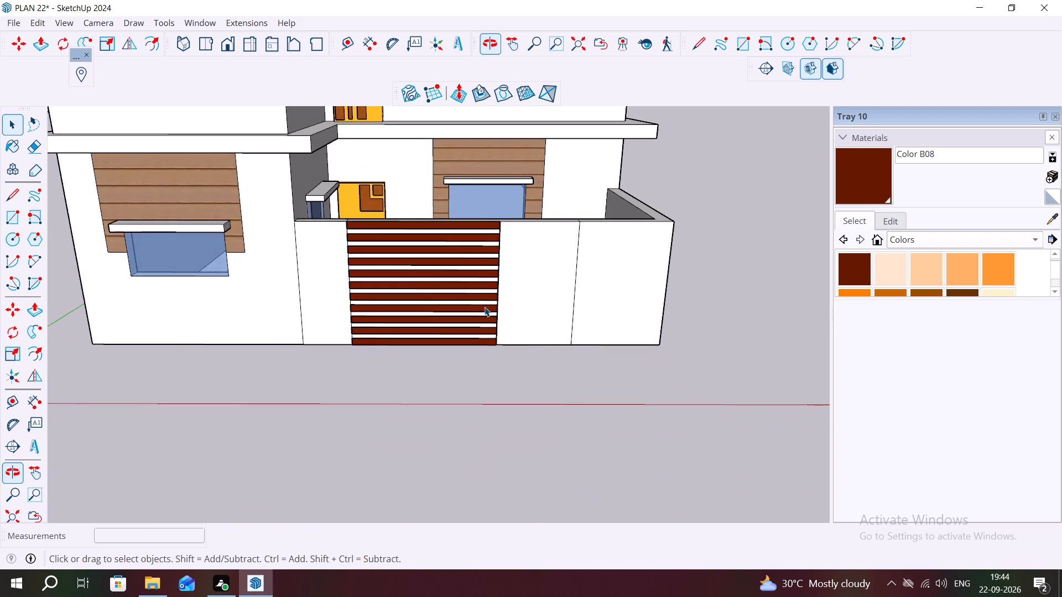
scroll(484, 306, up, 6)
scroll(227, 242, down, 6)
middle_drag(572, 338, 586, 422)
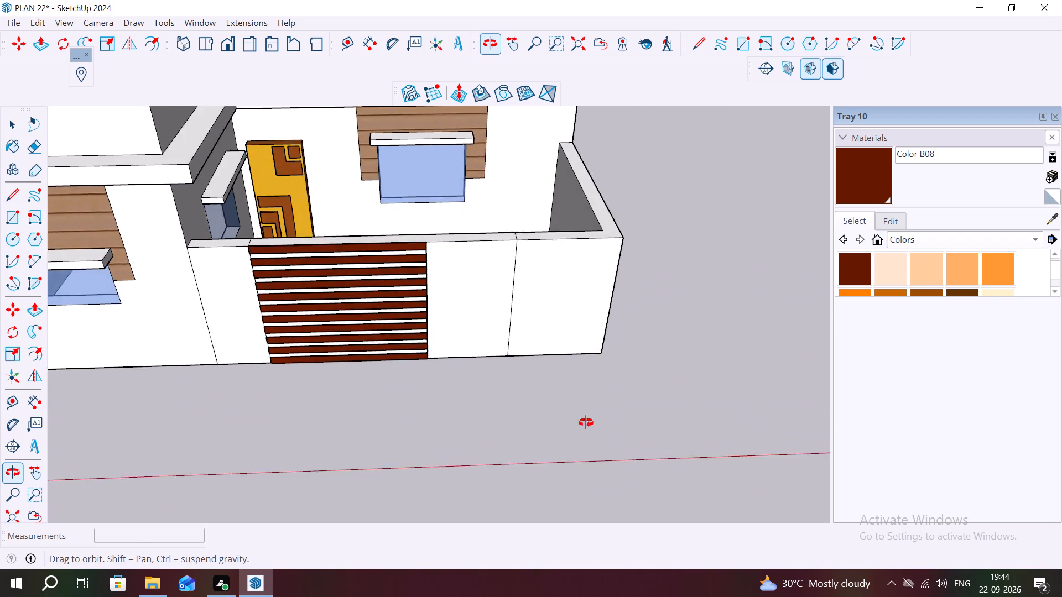
middle_drag(586, 422, 590, 457)
scroll(434, 405, up, 6)
middle_drag(565, 395, 571, 322)
scroll(529, 301, up, 1)
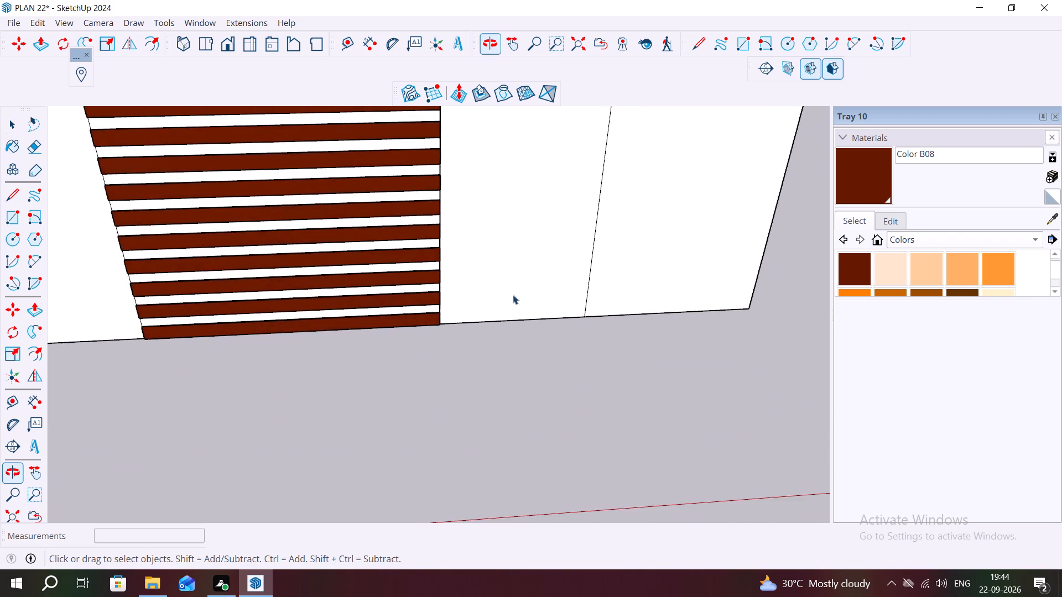
scroll(511, 295, down, 8)
middle_drag(615, 339, 421, 211)
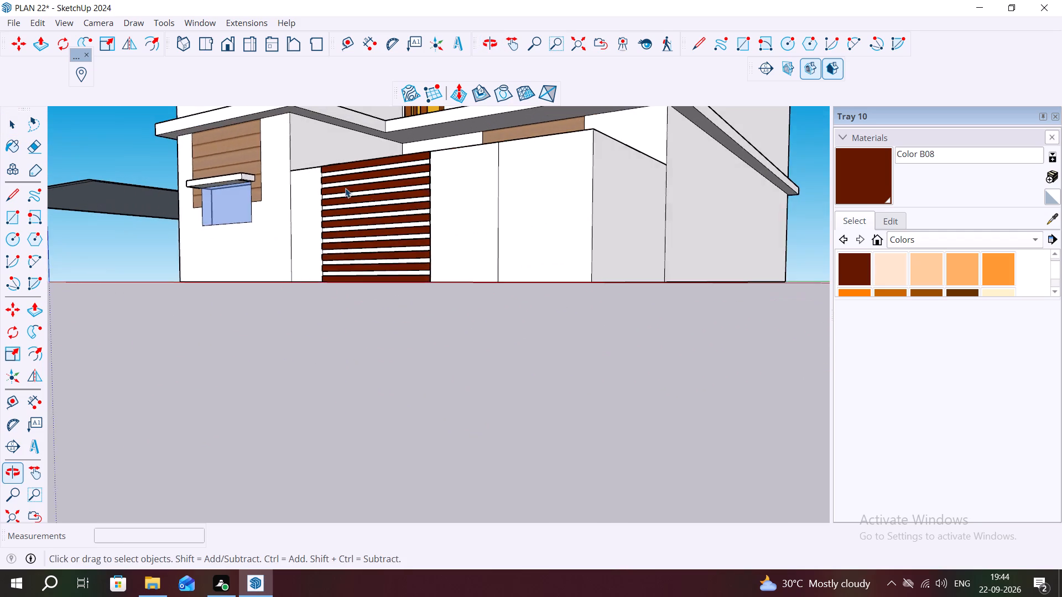
scroll(345, 188, down, 6)
middle_drag(553, 237, 641, 318)
scroll(659, 259, up, 9)
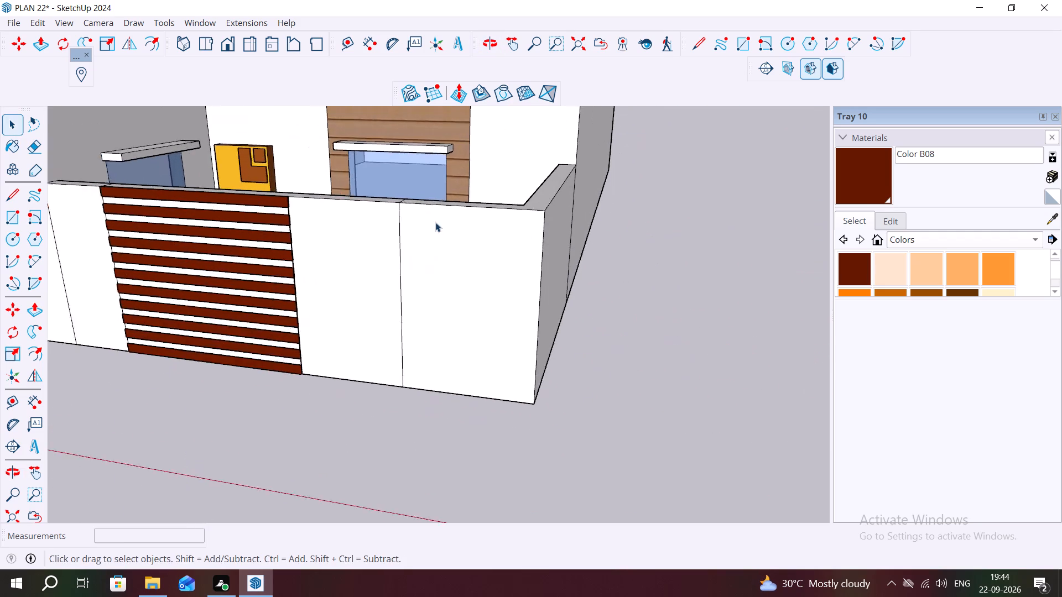
scroll(435, 222, up, 2)
middle_drag(645, 339, 730, 339)
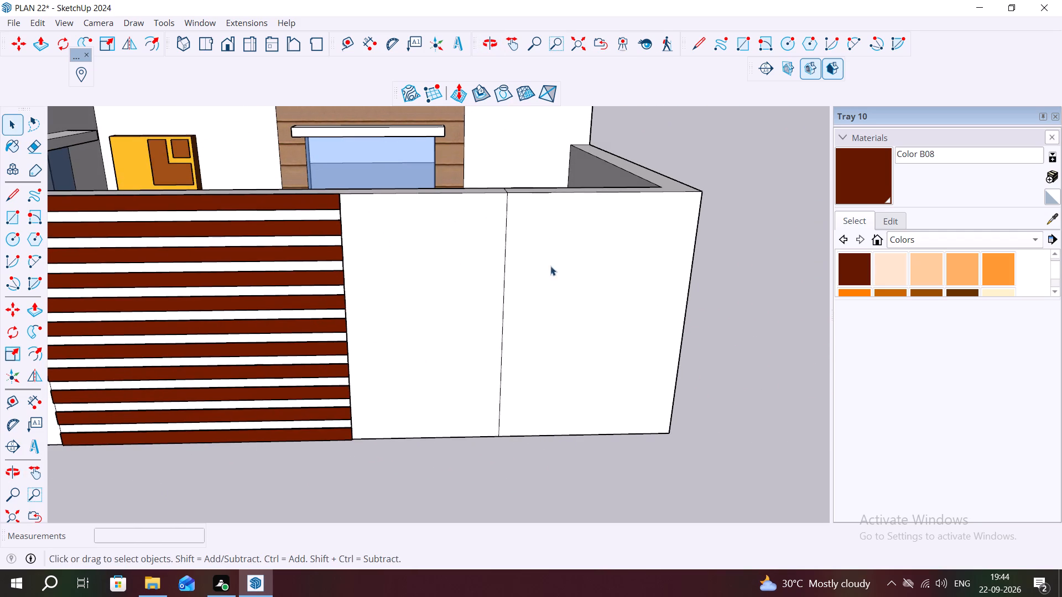
Draw a narrow vertical rectangle about 3 3/8" by 6' 7" on the wall, along the vertical line beyond the slats, from wall top to ground edge.
click(436, 371)
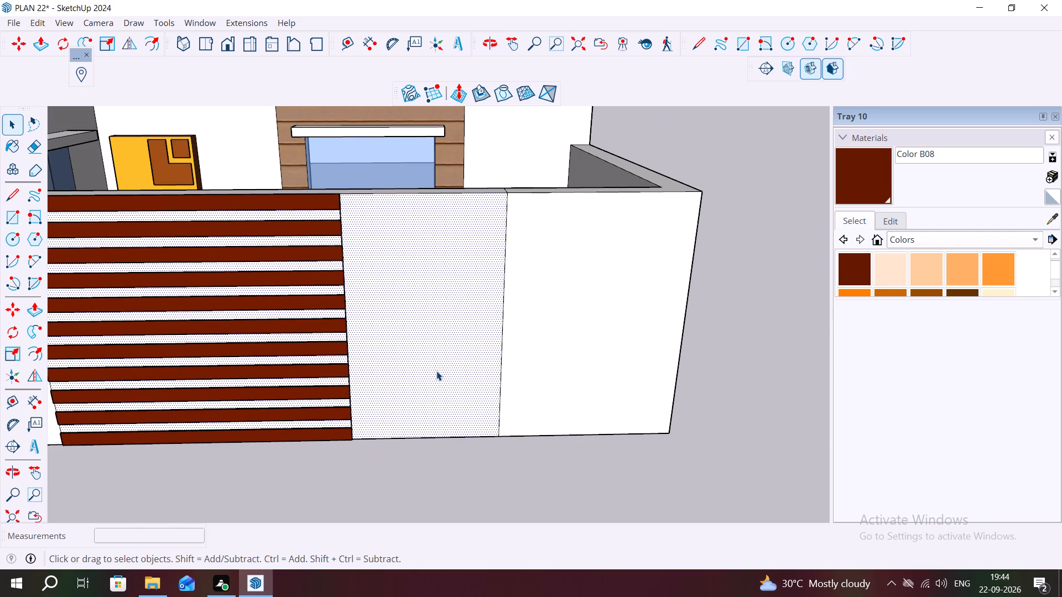
text(RE)
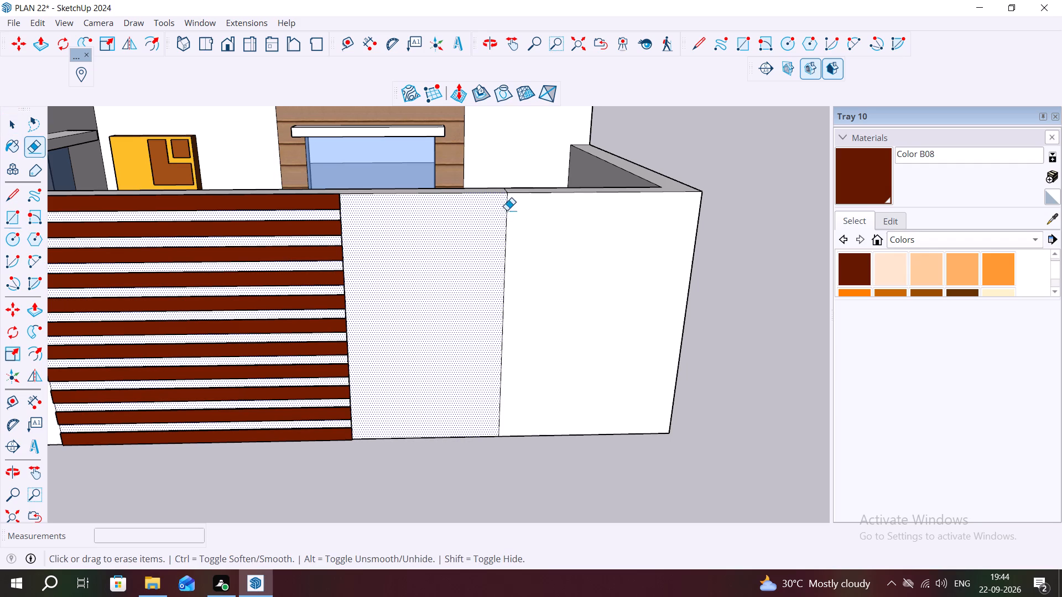
key(Escape)
key(r)
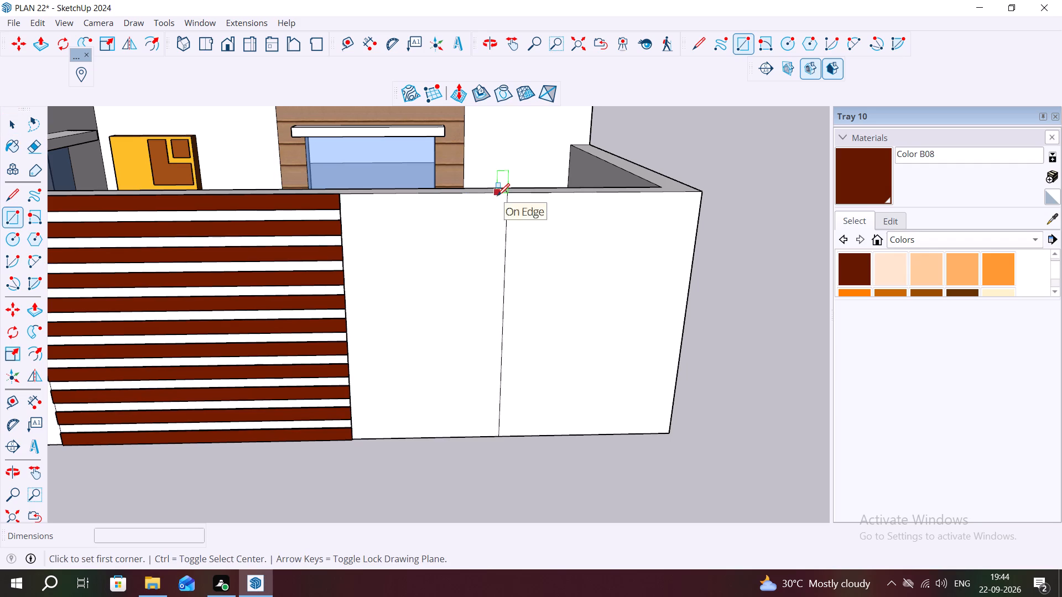
click(504, 196)
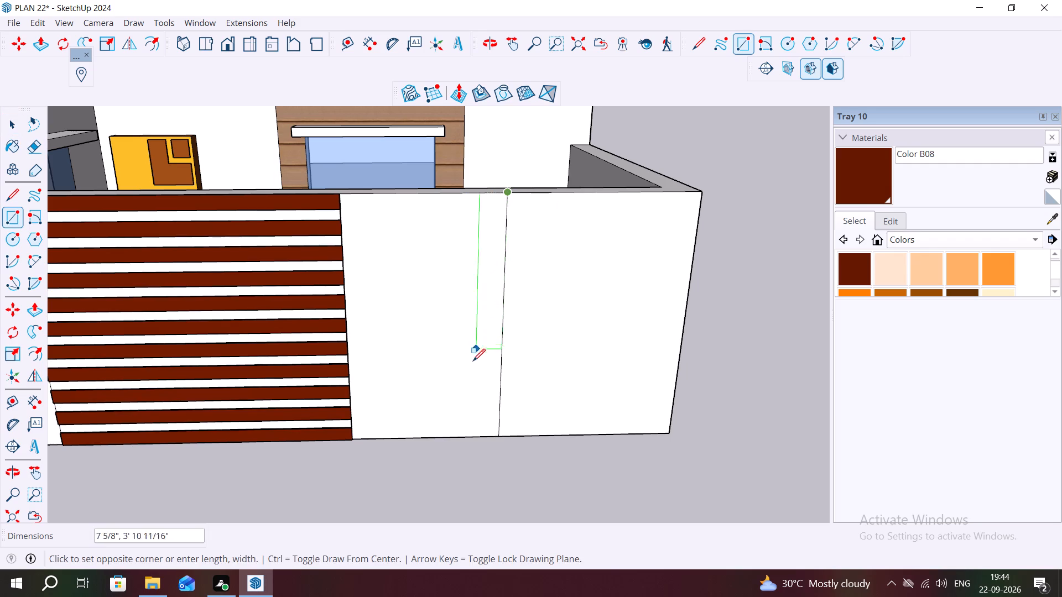
click(488, 436)
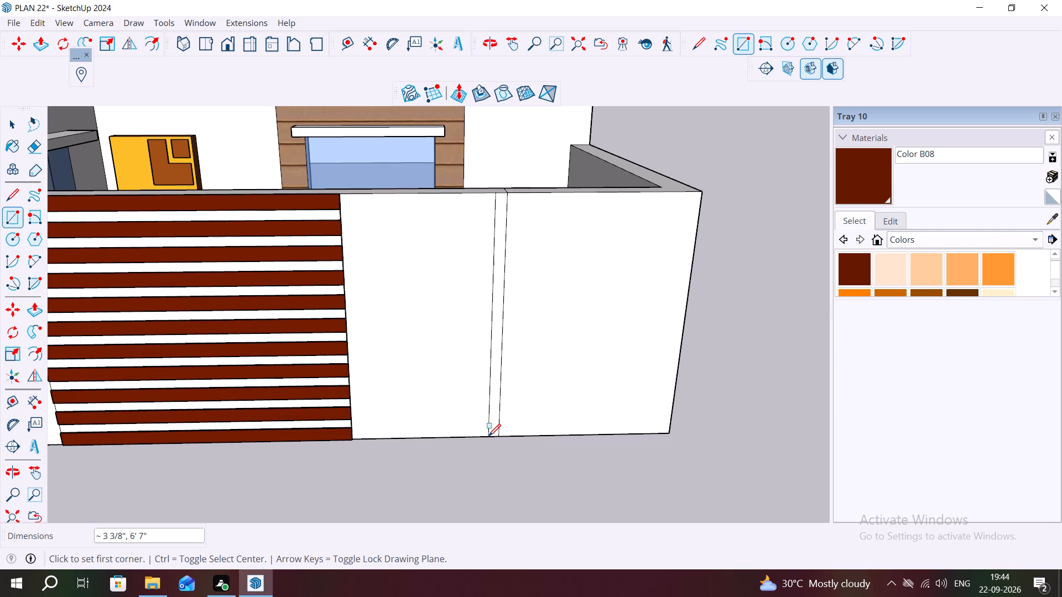
Select the narrow vertical strip with its edges and make it a component.
key(space)
click(499, 338)
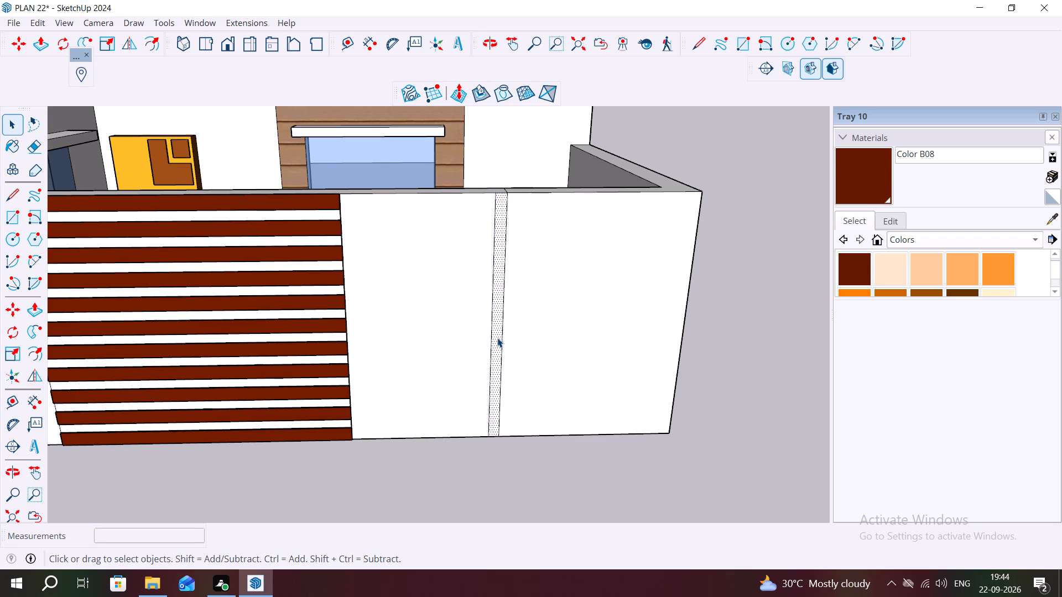
right_click(497, 338)
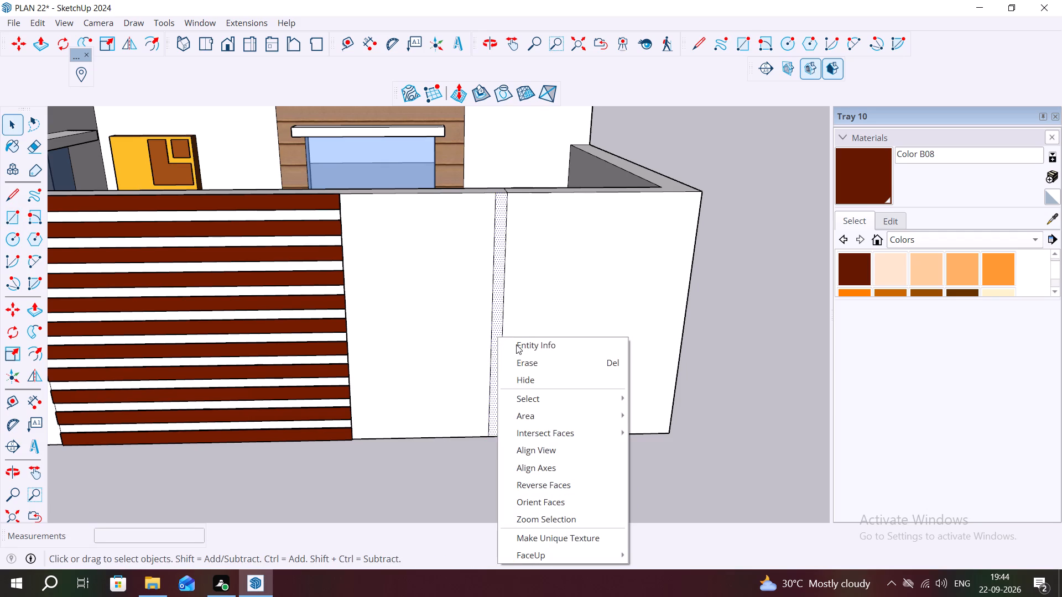
triple_click(498, 310)
right_click(498, 310)
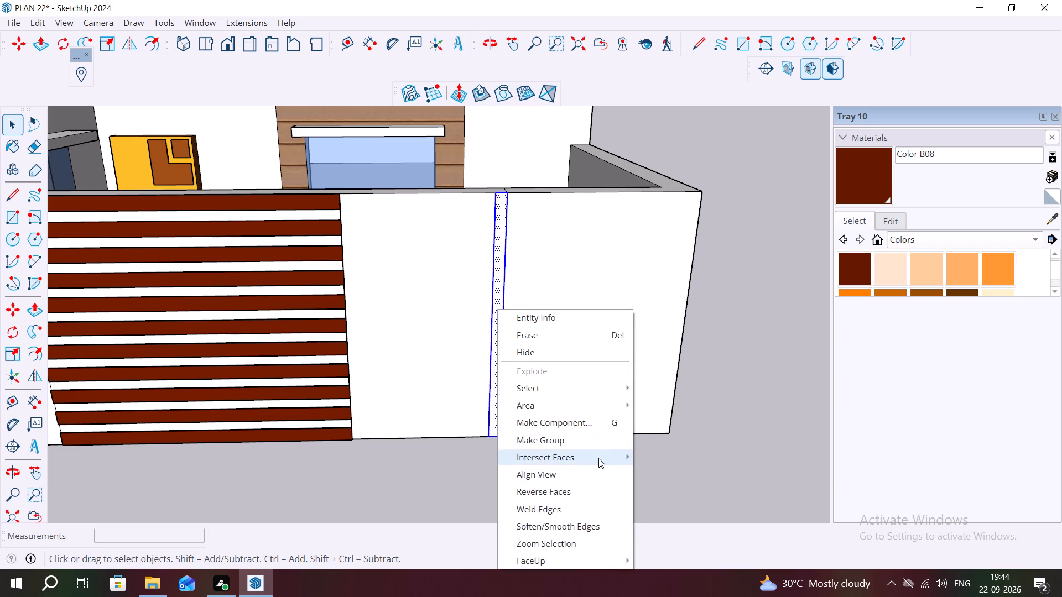
click(591, 423)
click(556, 462)
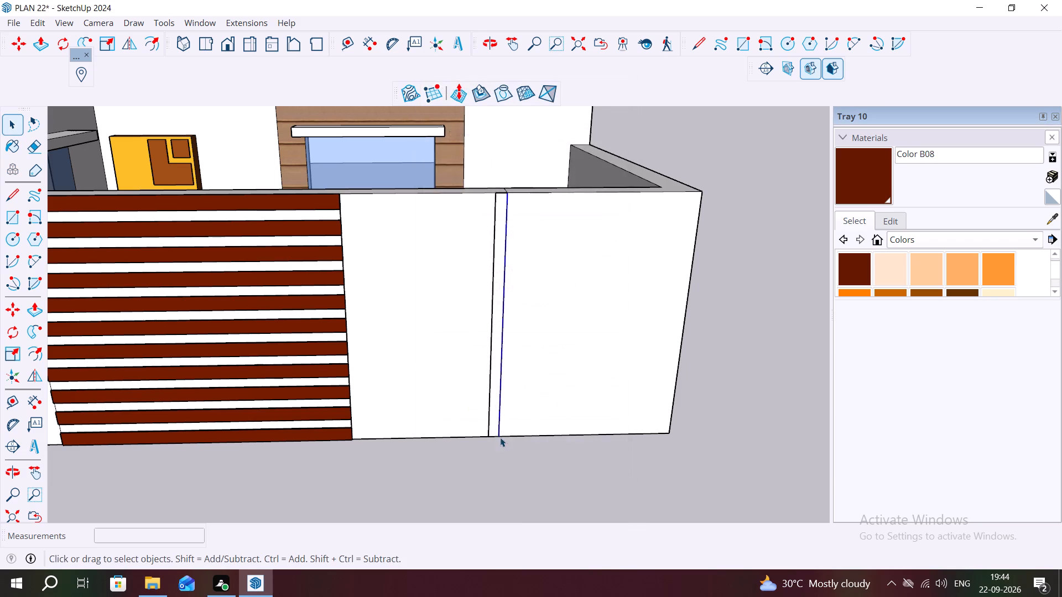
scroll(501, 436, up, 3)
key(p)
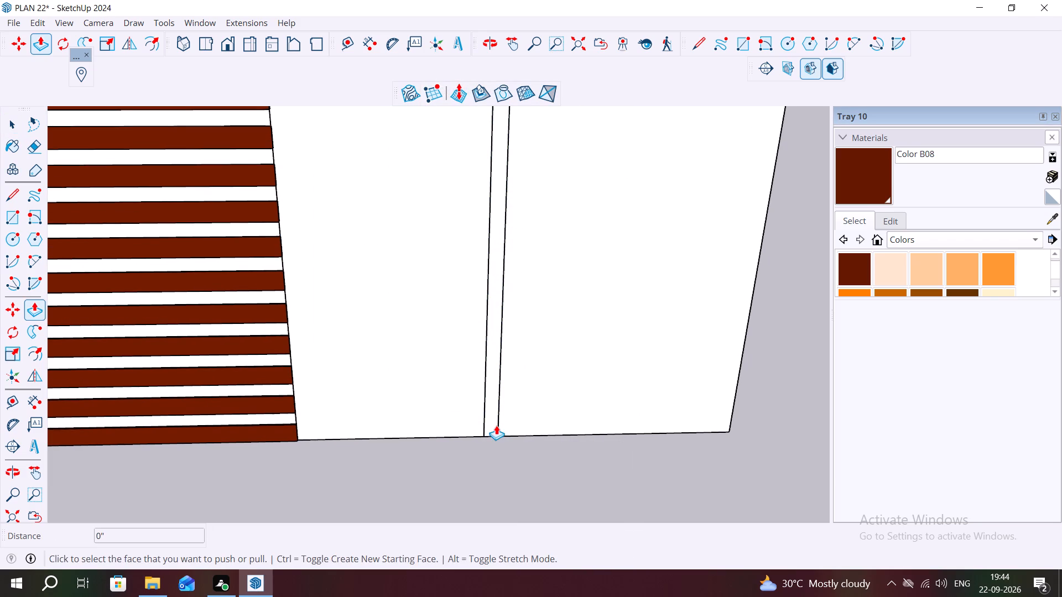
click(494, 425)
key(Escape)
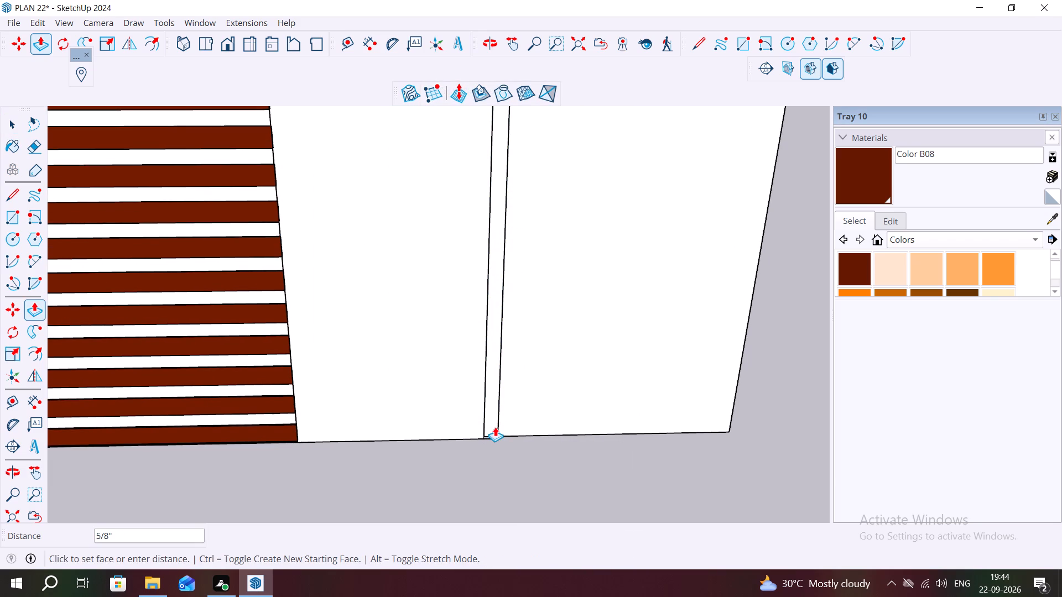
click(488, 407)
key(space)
Open the vertical strip component and push/pull its face out 0.5".
double_click(491, 405)
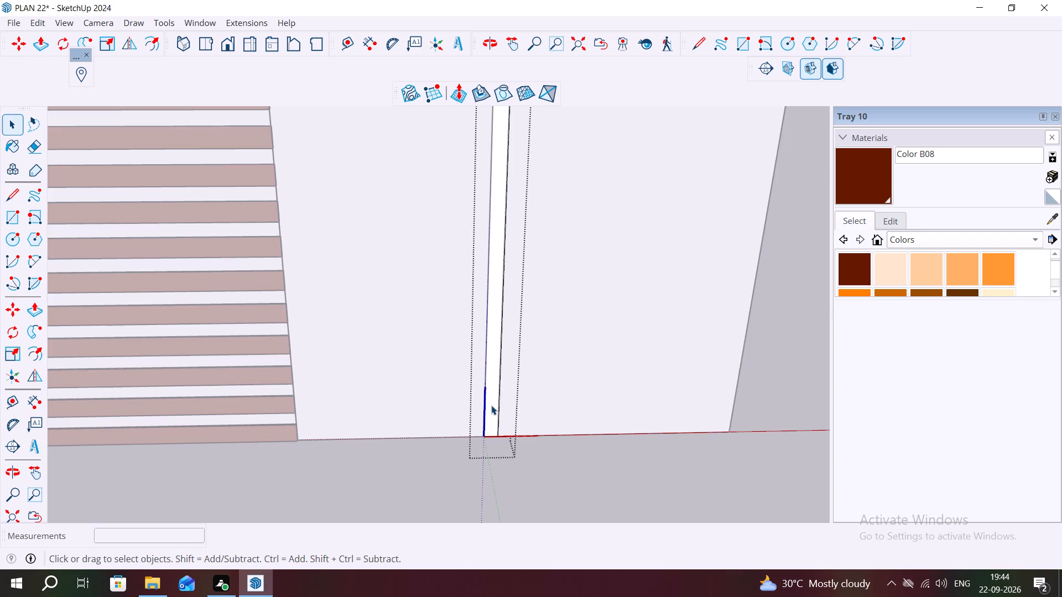
key(p)
click(491, 405)
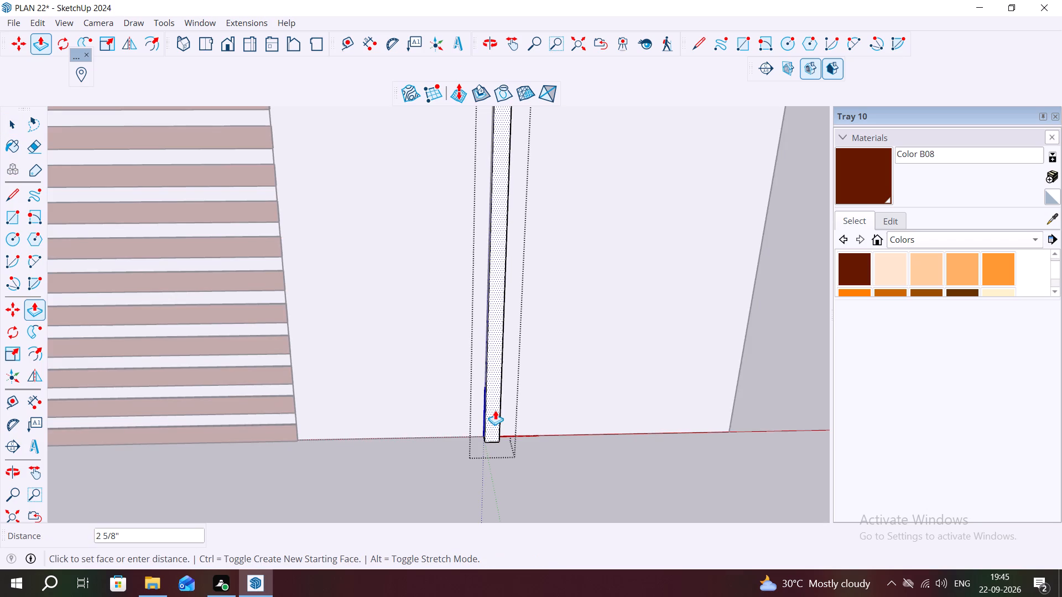
text(.5)
key(Return)
key(space)
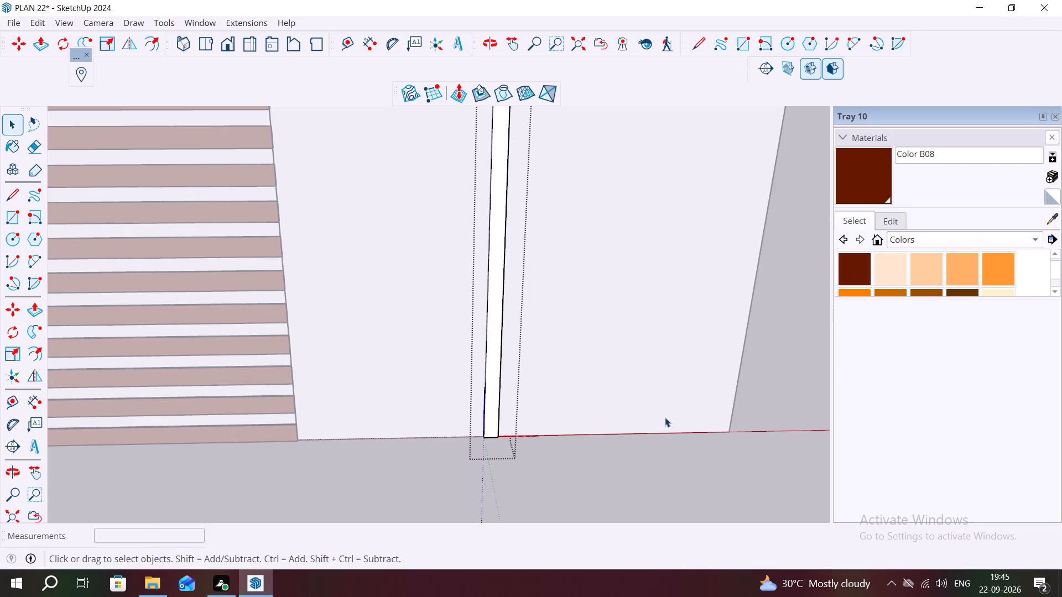
Copy the whole nested strip from its upper corner about 3' 7" along the wall's top edge to the ends of the horizontal slats.
middle_drag(665, 417, 664, 491)
key(space)
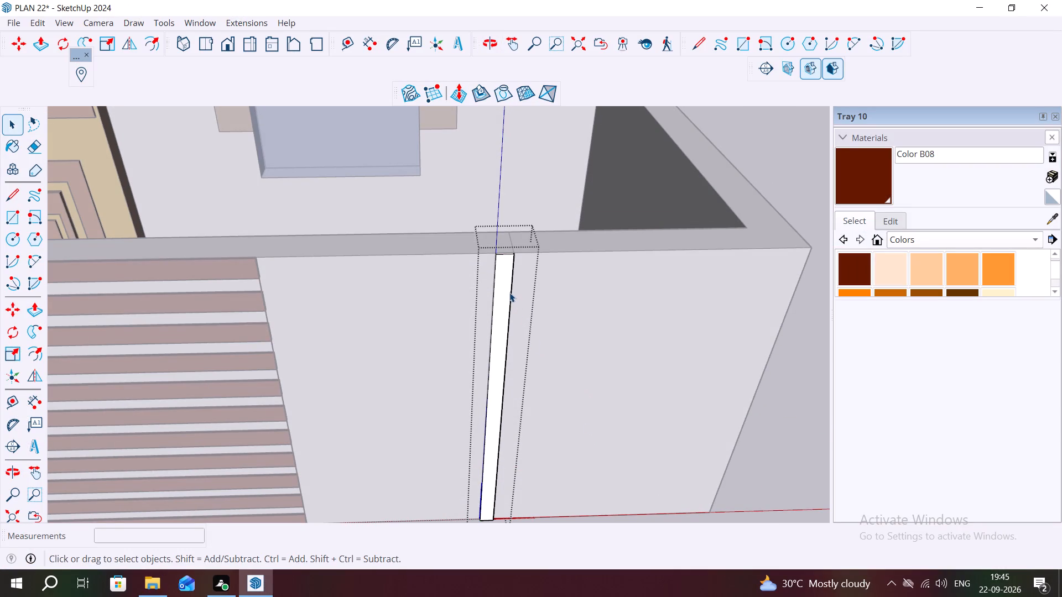
triple_click(509, 292)
middle_drag(503, 273, 508, 381)
scroll(508, 378, up, 3)
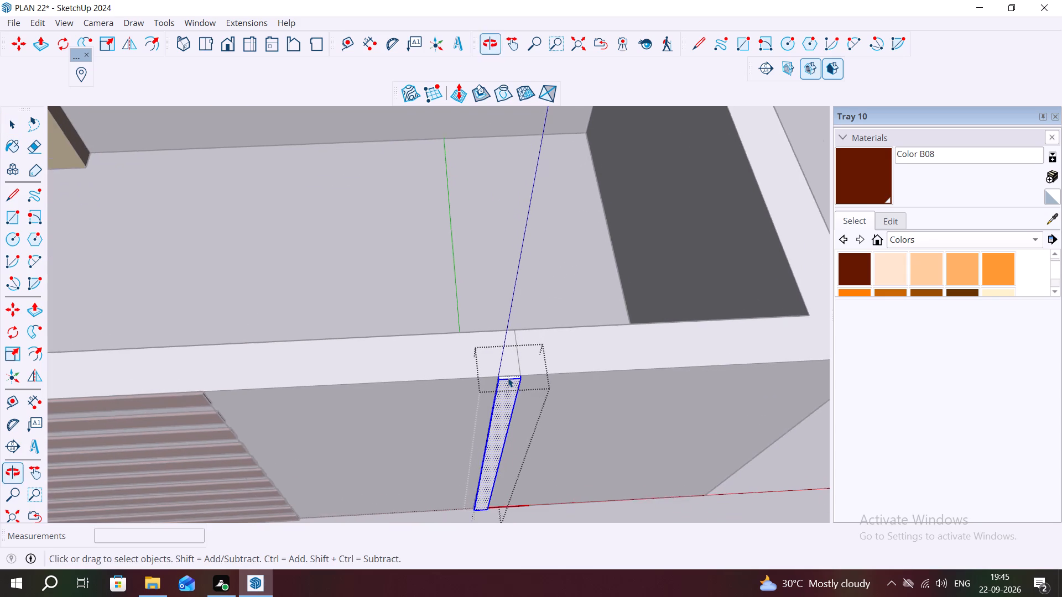
key(m)
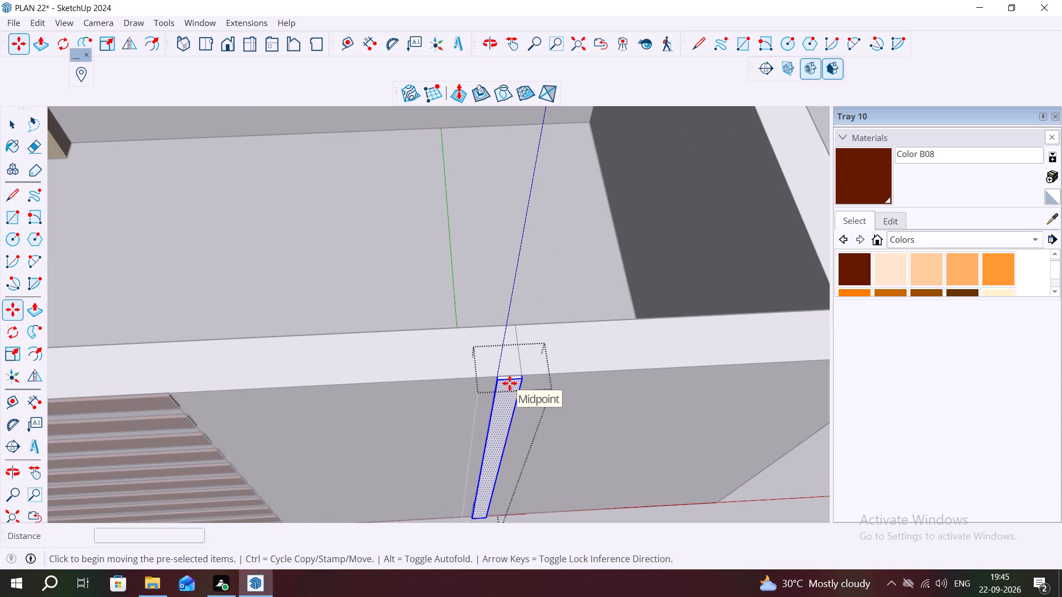
scroll(509, 379, up, 3)
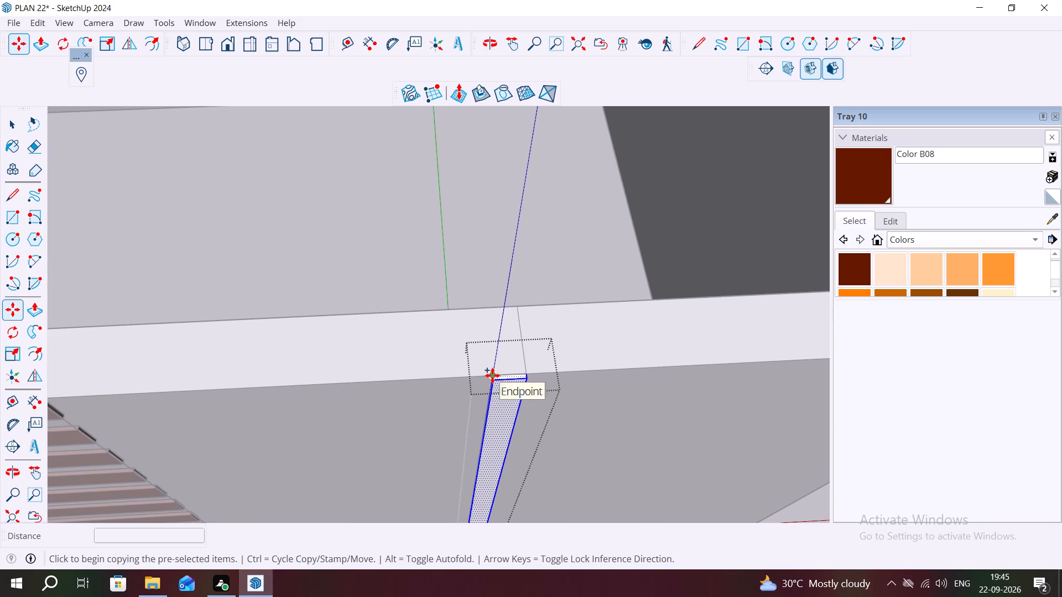
ctrl+click(492, 375)
scroll(346, 374, down, 3)
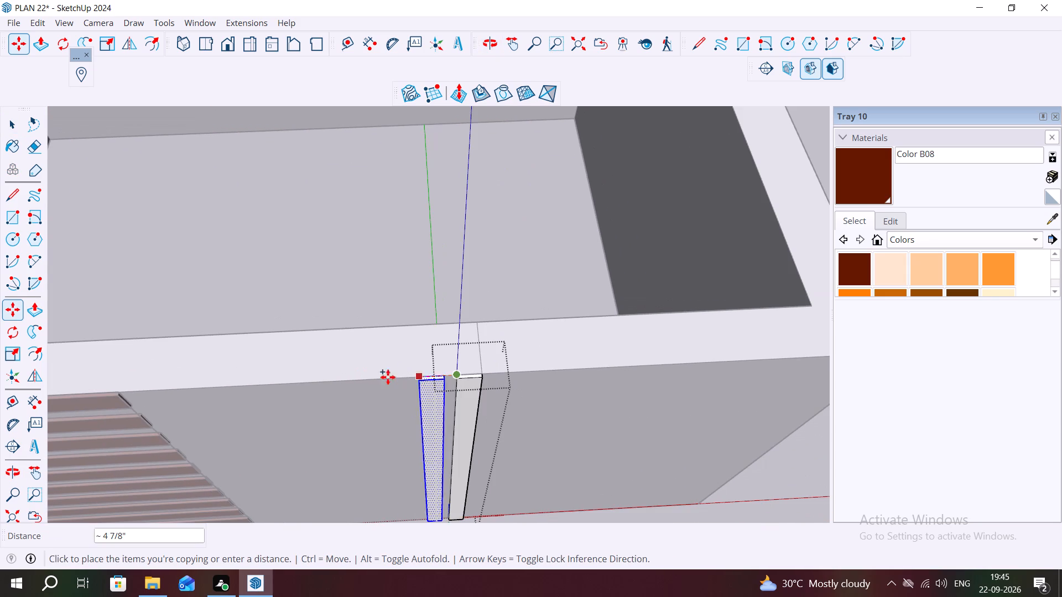
click(126, 394)
Examine how the copied vertical strip meets the ends of the horizontal slats.
scroll(382, 415, down, 8)
middle_drag(463, 435, 503, 318)
scroll(381, 390, up, 6)
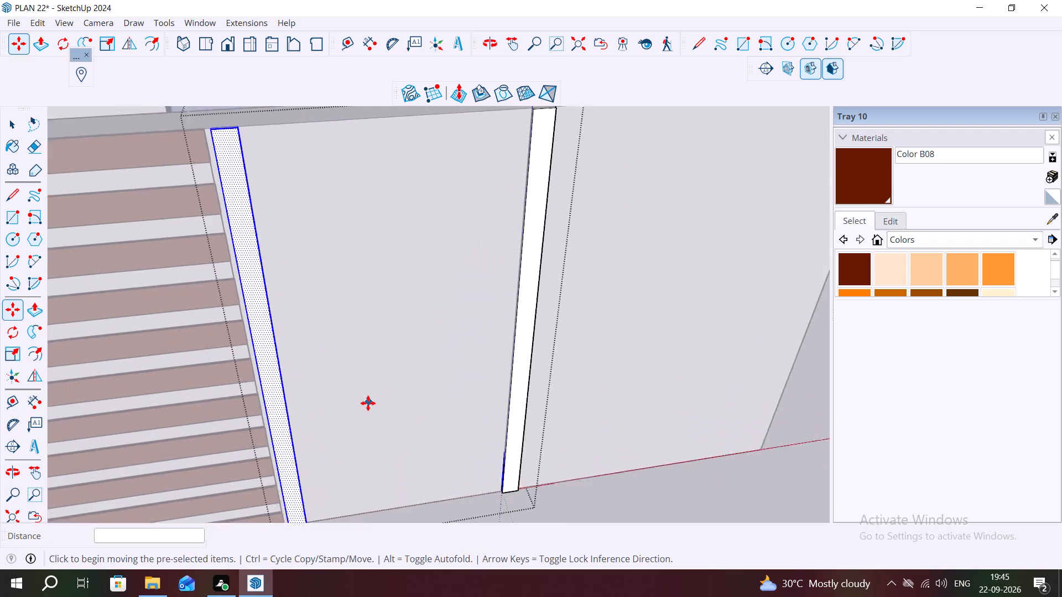
scroll(368, 403, up, 1)
middle_drag(379, 411, 483, 407)
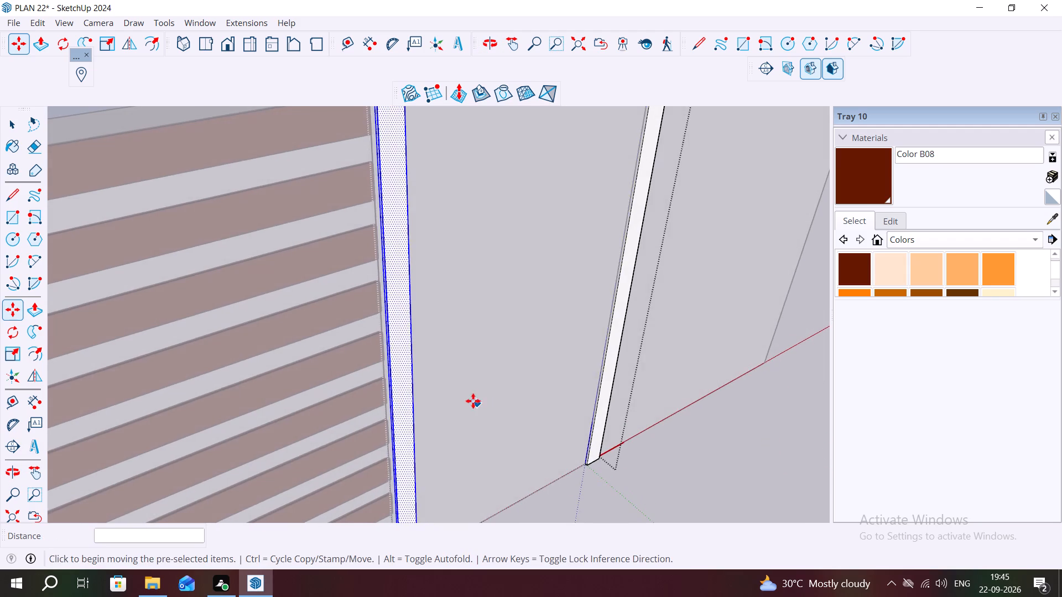
scroll(471, 400, down, 3)
scroll(460, 357, up, 2)
scroll(410, 202, up, 3)
middle_drag(398, 171, 431, 315)
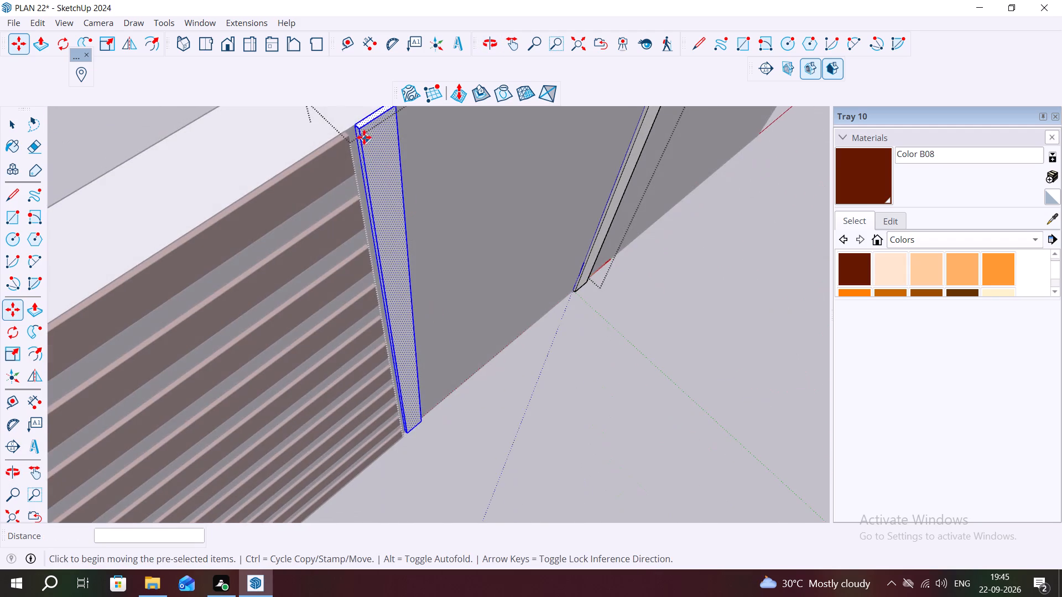
scroll(362, 135, up, 10)
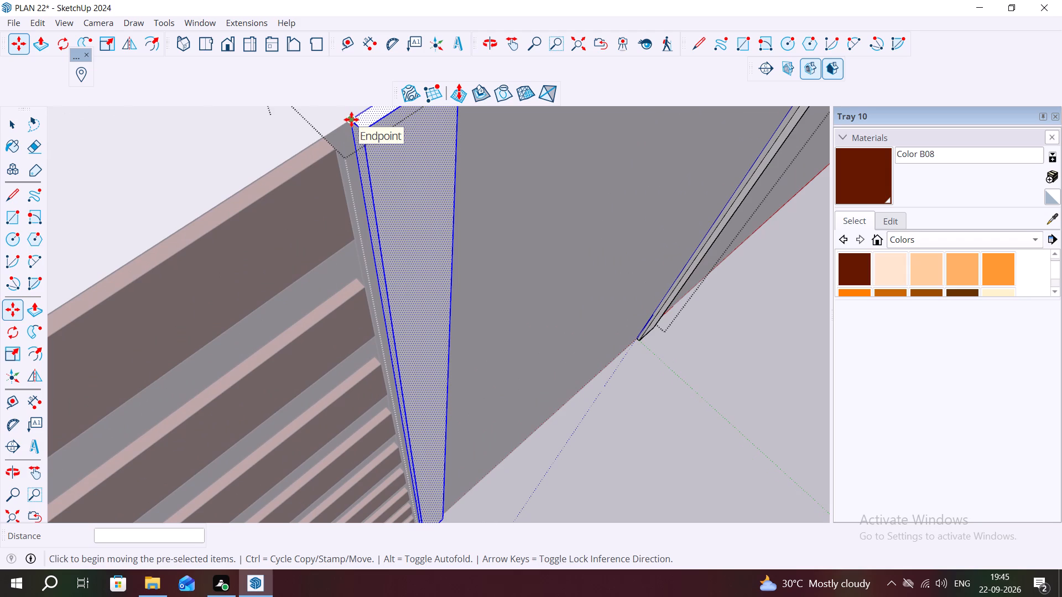
scroll(576, 250, down, 11)
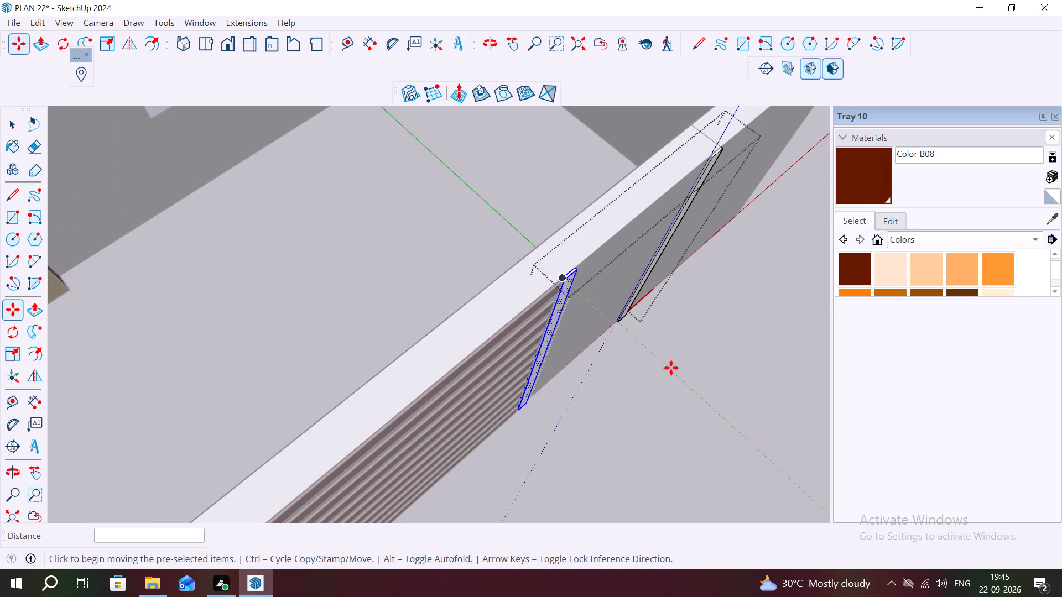
middle_drag(668, 367, 423, 214)
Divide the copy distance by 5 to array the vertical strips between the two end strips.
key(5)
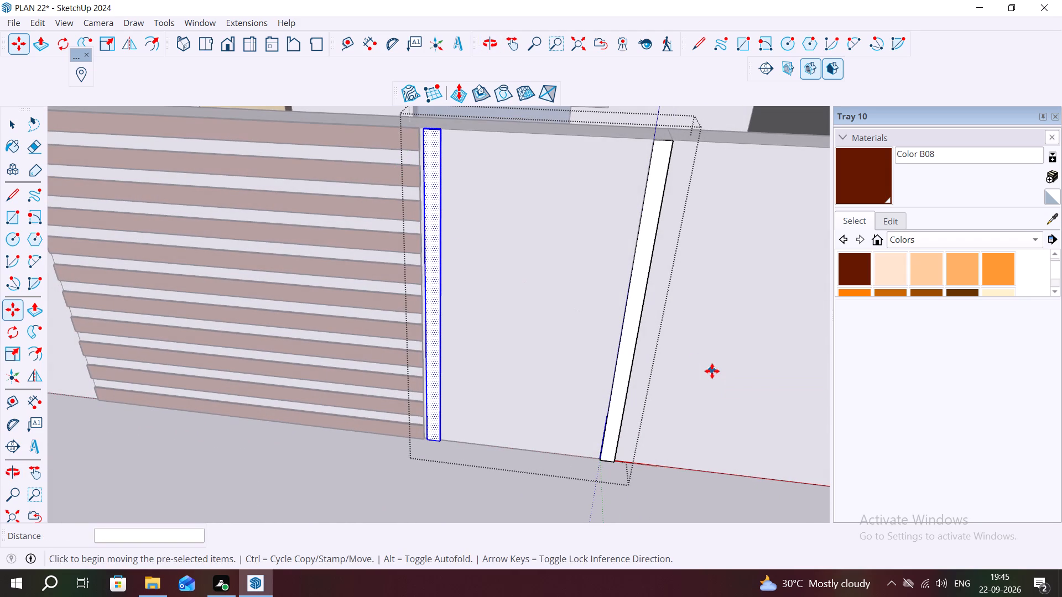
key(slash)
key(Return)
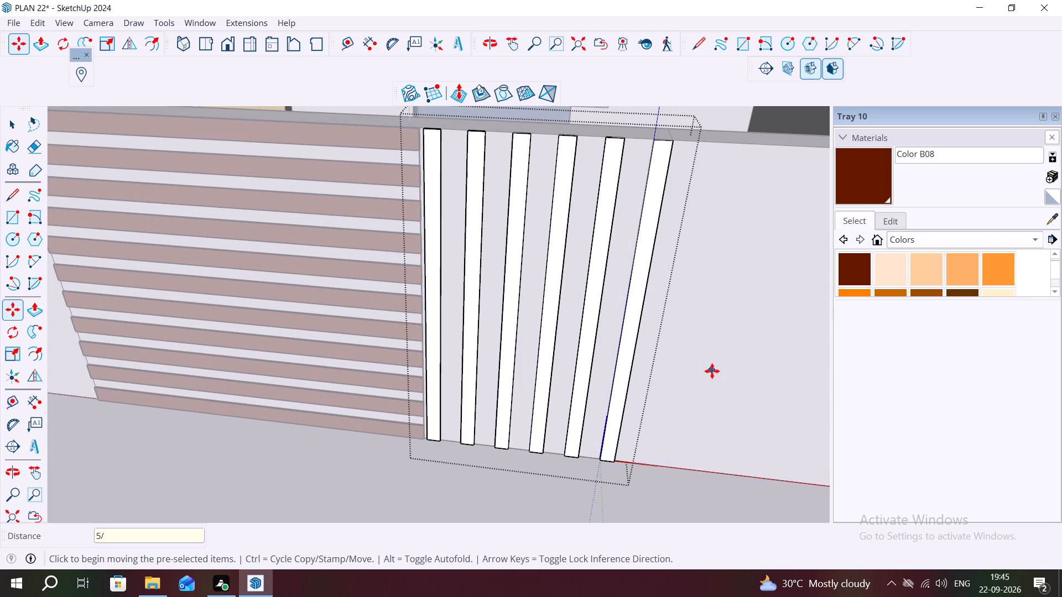
Divide the copy distance by 10 to space the vertical strips evenly between the two end strips.
text(10/)
key(Return)
Paint the two vertical strips farthest from the horizontal slats with Color B08.
middle_drag(629, 443, 650, 379)
click(856, 271)
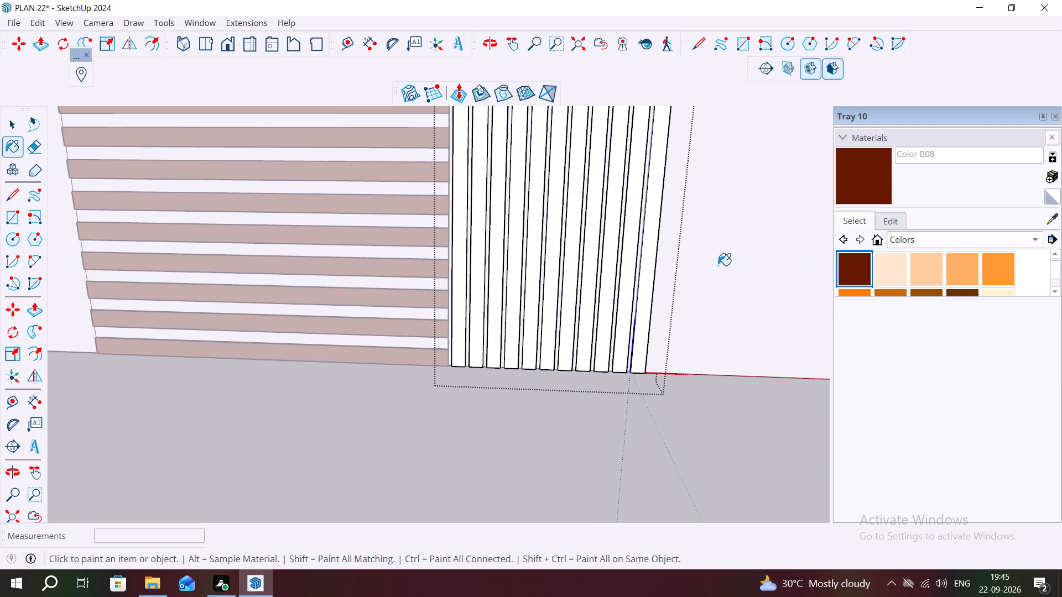
click(649, 265)
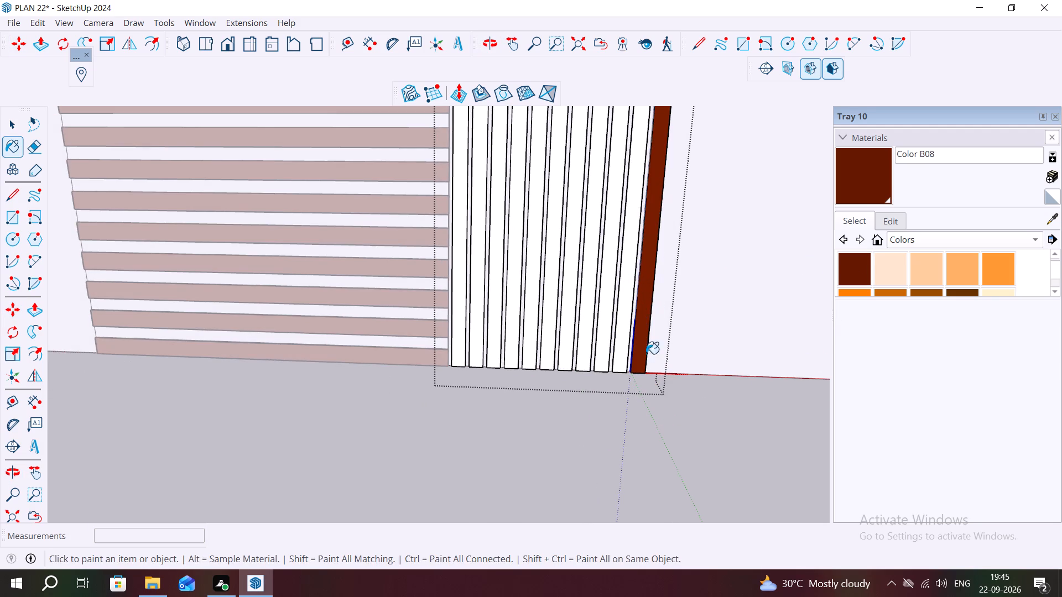
key(space)
triple_click(624, 343)
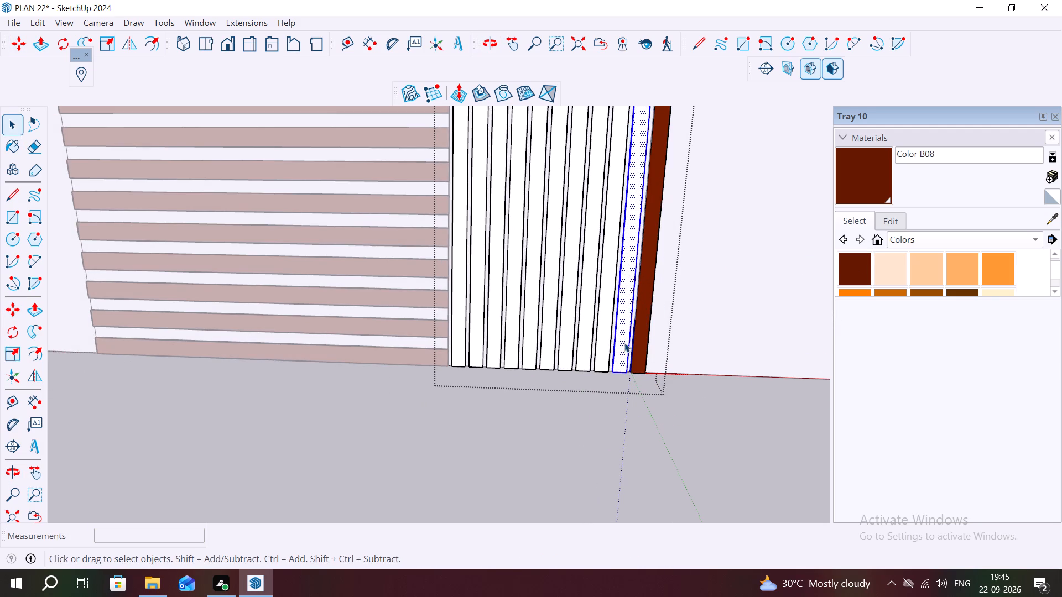
click(851, 274)
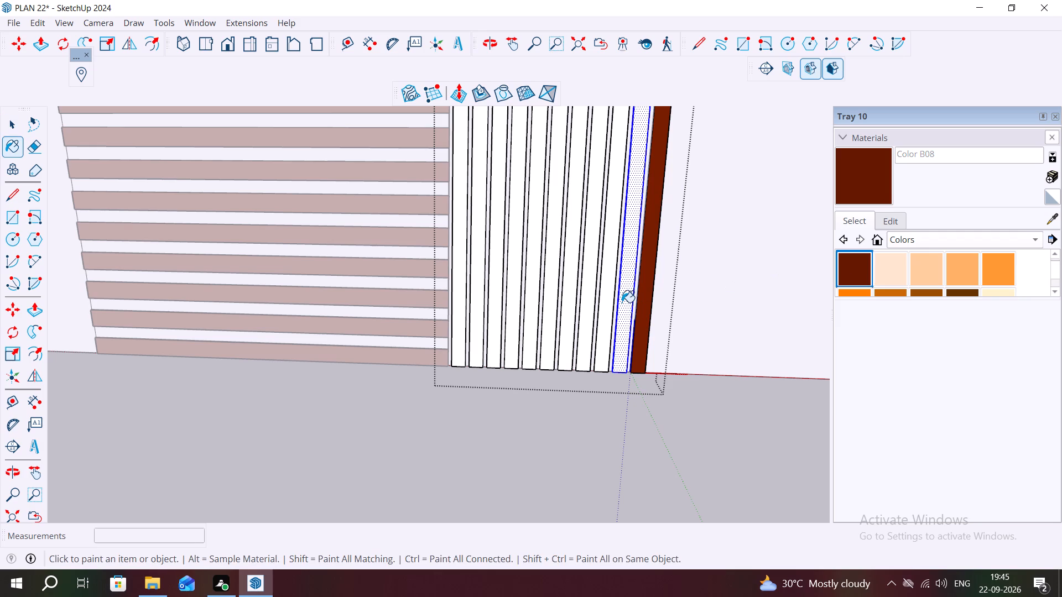
click(622, 302)
scroll(568, 382, down, 3)
key(Escape)
key(space)
double_click(645, 425)
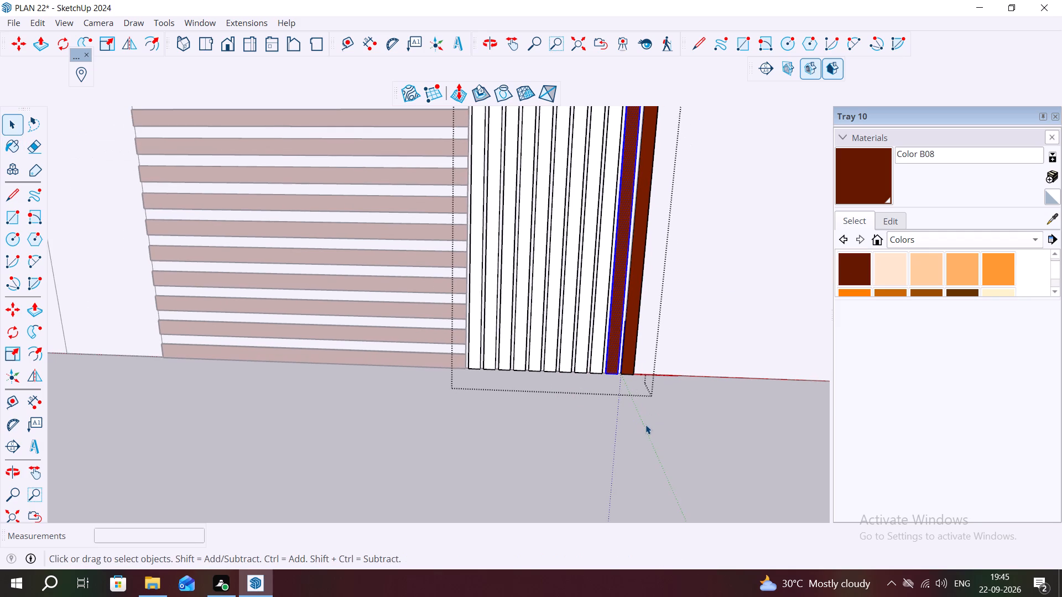
Paint the next three vertical strips towards the horizontal slats with Color B08.
triple_click(596, 329)
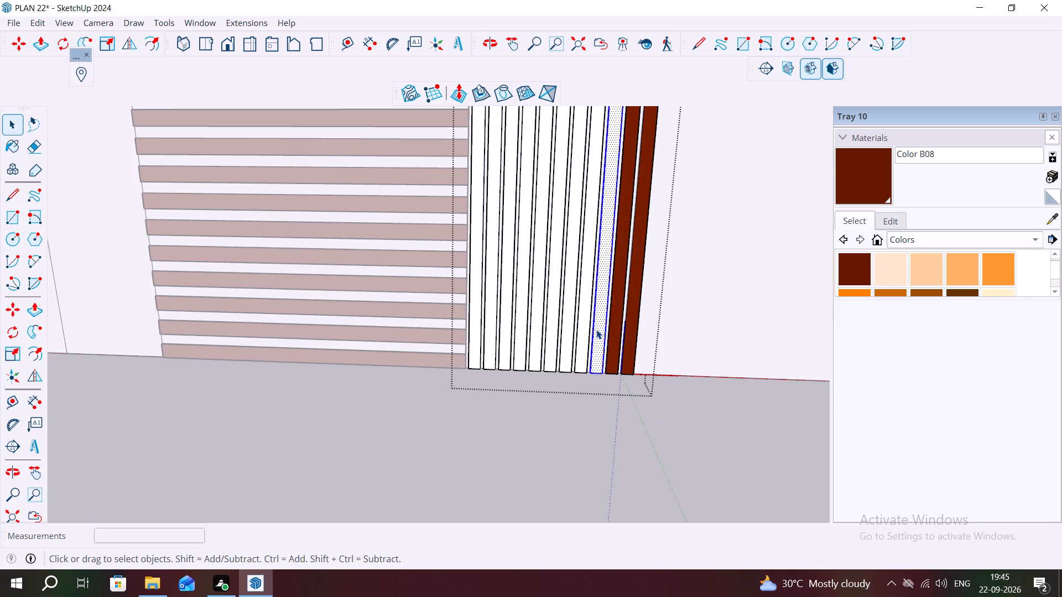
click(840, 267)
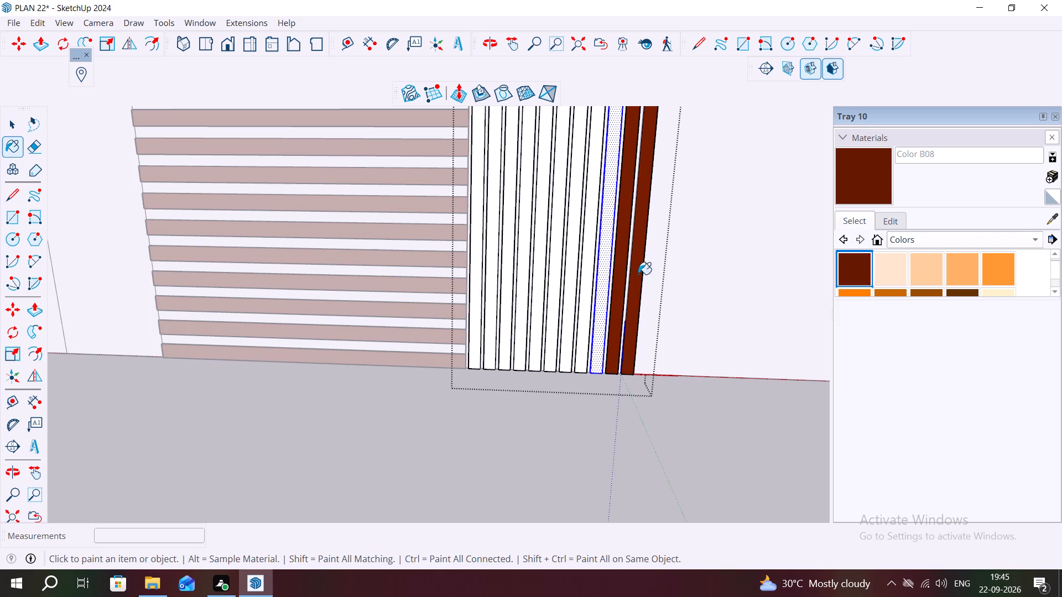
click(606, 275)
click(587, 278)
click(569, 280)
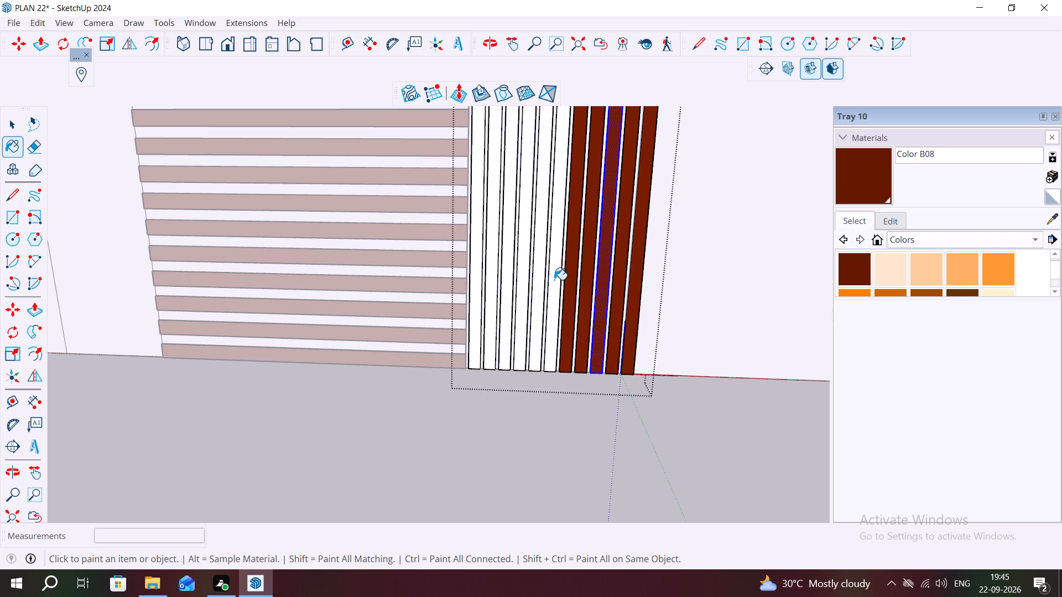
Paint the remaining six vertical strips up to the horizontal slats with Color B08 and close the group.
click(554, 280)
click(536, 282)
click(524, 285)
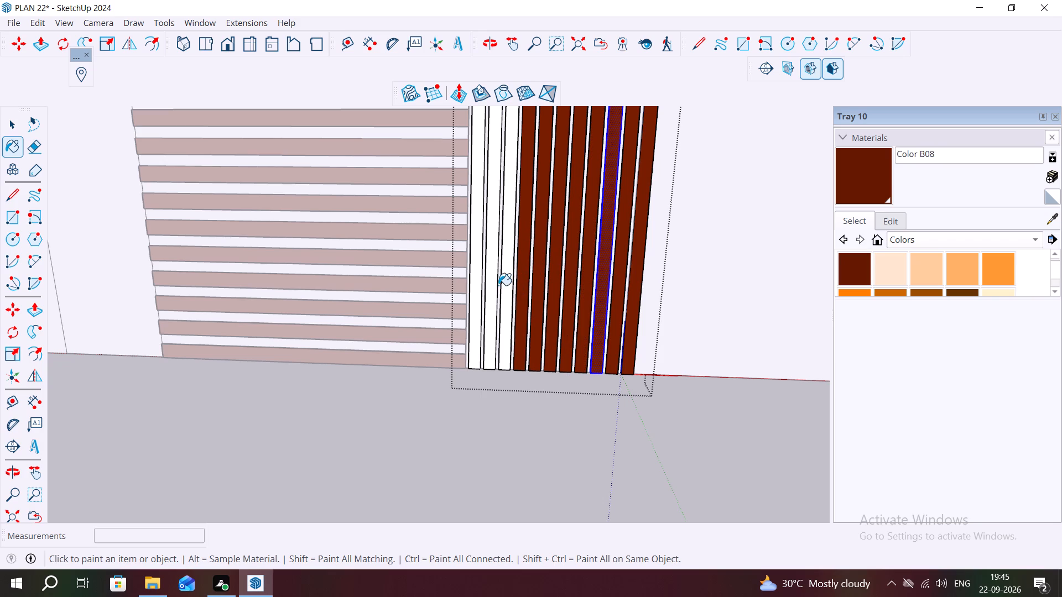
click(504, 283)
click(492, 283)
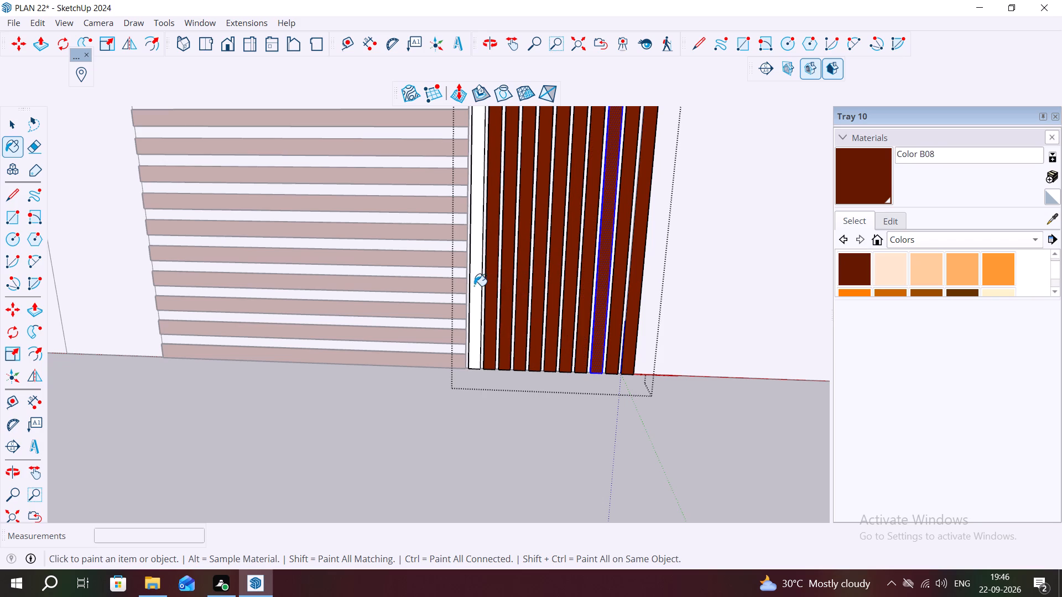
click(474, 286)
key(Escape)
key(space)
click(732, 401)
Examine the boundary wall's vertical slat panel and its junction with the horizontal slats from several angles.
scroll(551, 369, down, 7)
middle_drag(606, 392, 631, 470)
scroll(678, 407, up, 7)
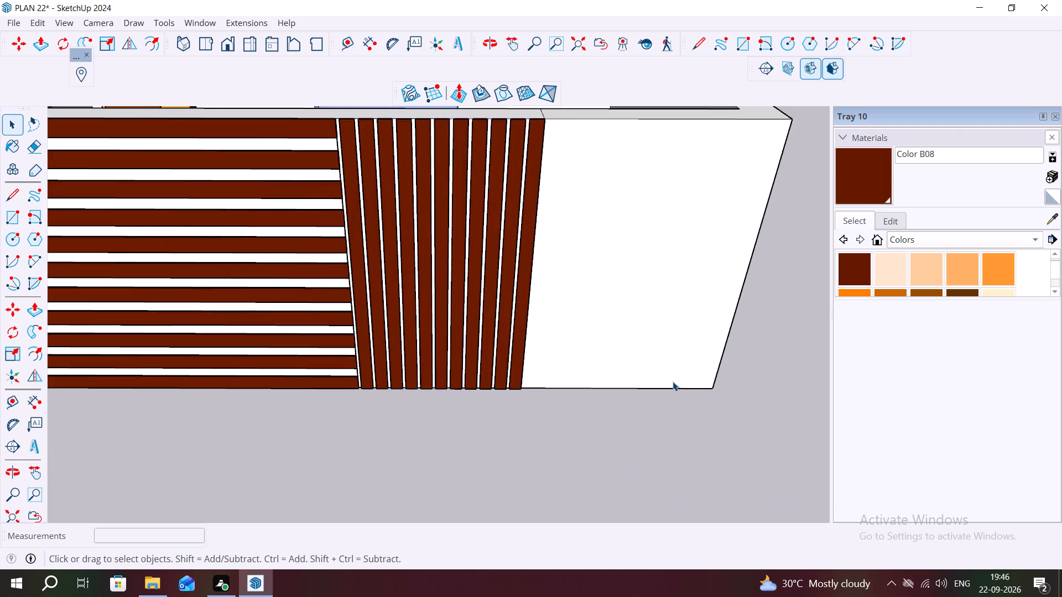
middle_drag(678, 392, 686, 327)
scroll(637, 326, down, 7)
middle_drag(681, 381, 683, 339)
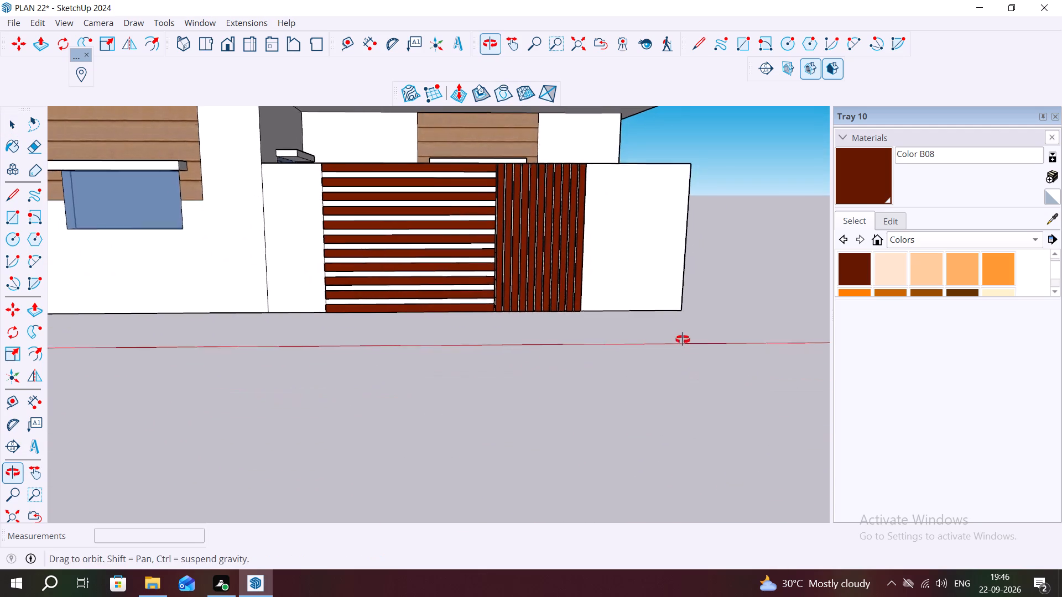
middle_drag(683, 339, 613, 389)
middle_click(613, 389)
scroll(488, 243, up, 3)
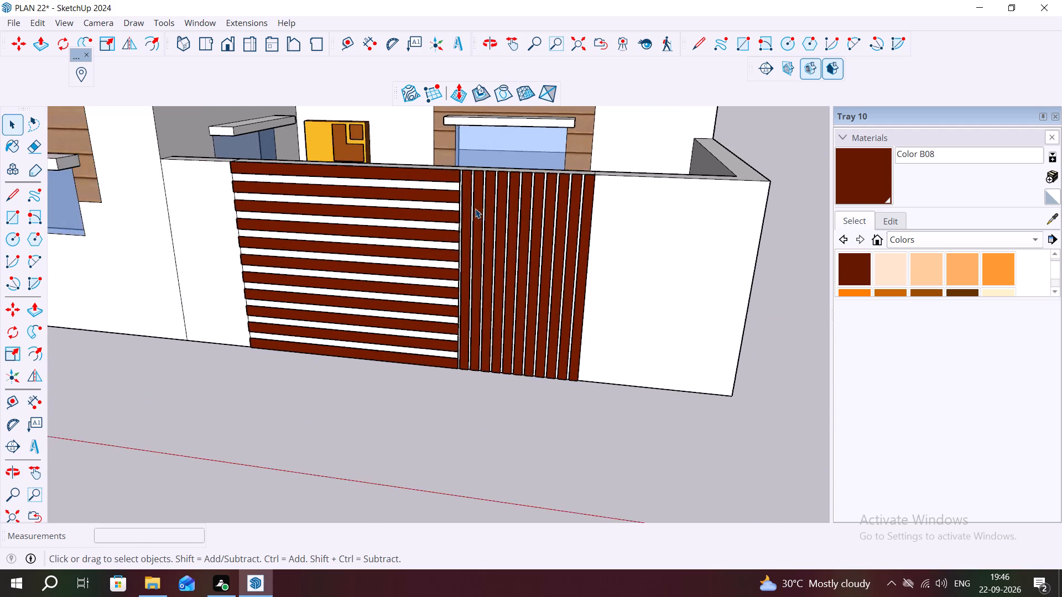
scroll(454, 224, up, 3)
middle_drag(544, 398, 551, 406)
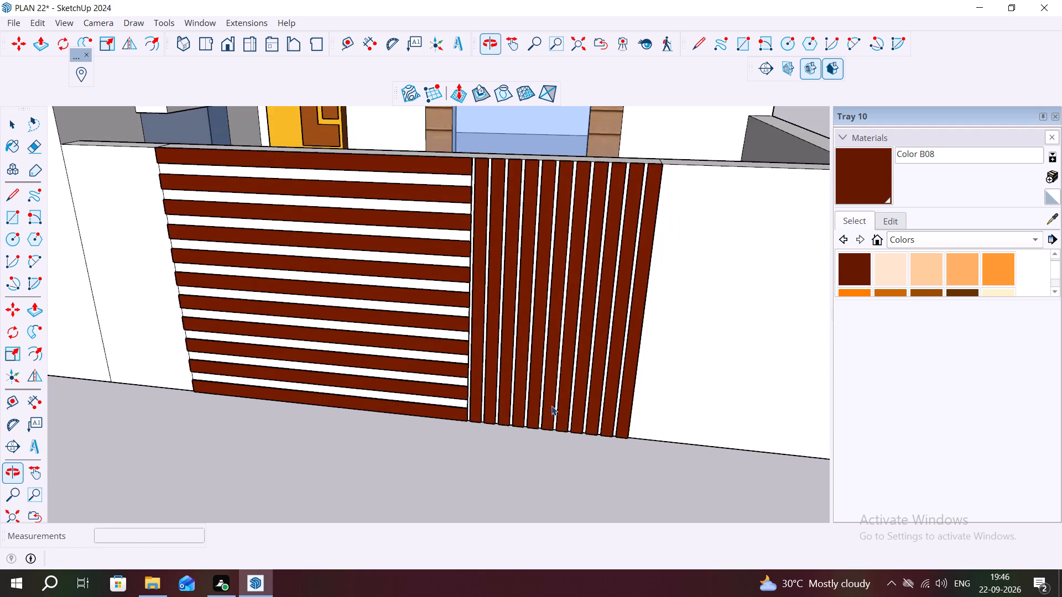
scroll(460, 265, down, 7)
middle_drag(555, 406, 638, 350)
scroll(554, 239, up, 4)
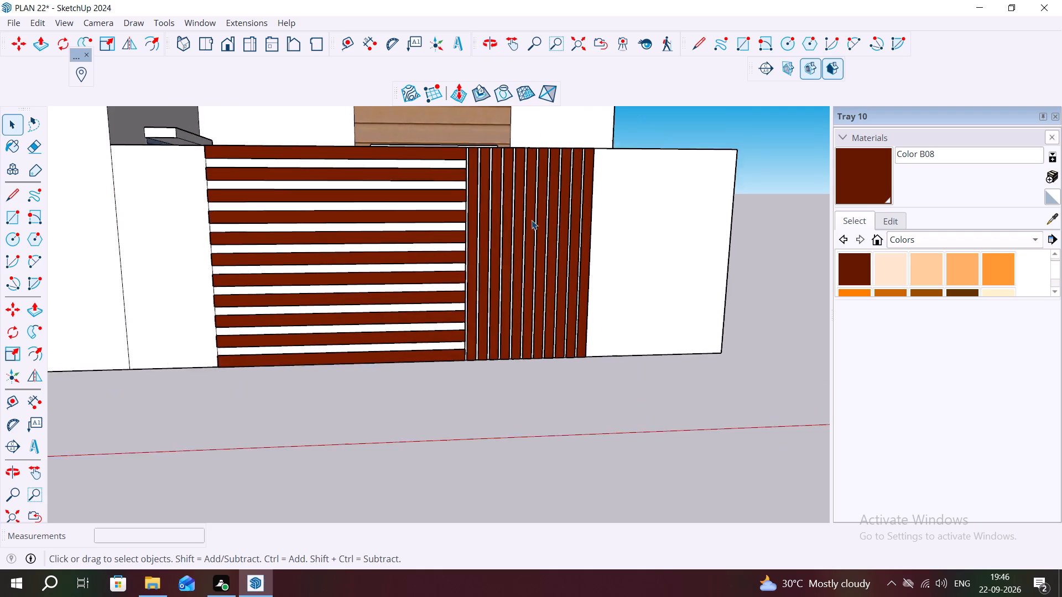
scroll(532, 220, up, 3)
middle_drag(699, 458, 613, 486)
scroll(444, 195, up, 3)
scroll(459, 284, down, 2)
middle_drag(508, 402, 590, 403)
scroll(483, 235, down, 7)
middle_drag(567, 372, 577, 401)
scroll(497, 331, up, 8)
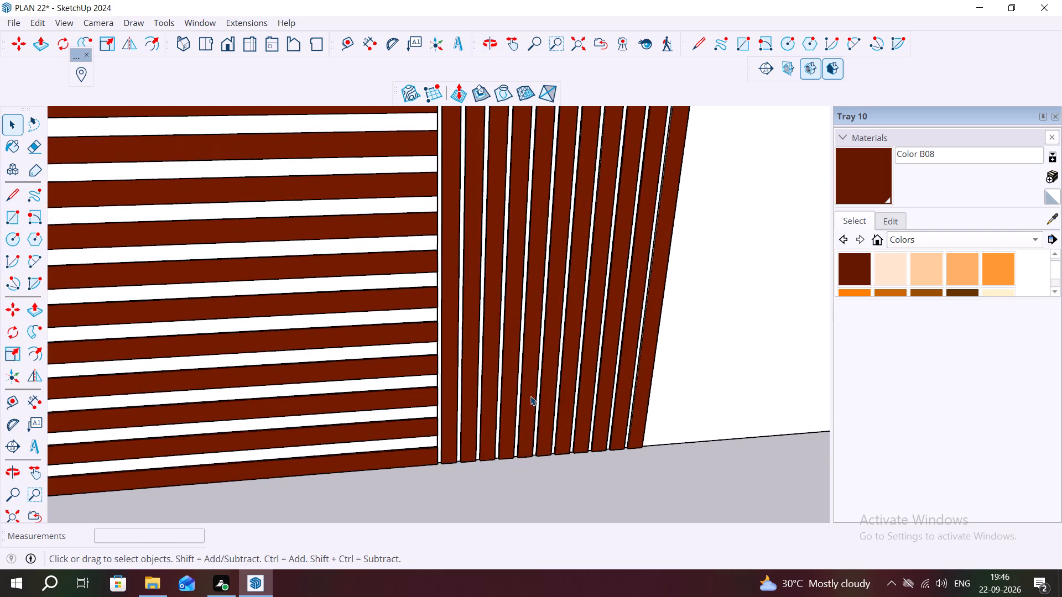
middle_drag(533, 387, 532, 330)
scroll(475, 271, up, 3)
scroll(463, 263, down, 8)
middle_drag(508, 337, 534, 407)
scroll(483, 269, up, 1)
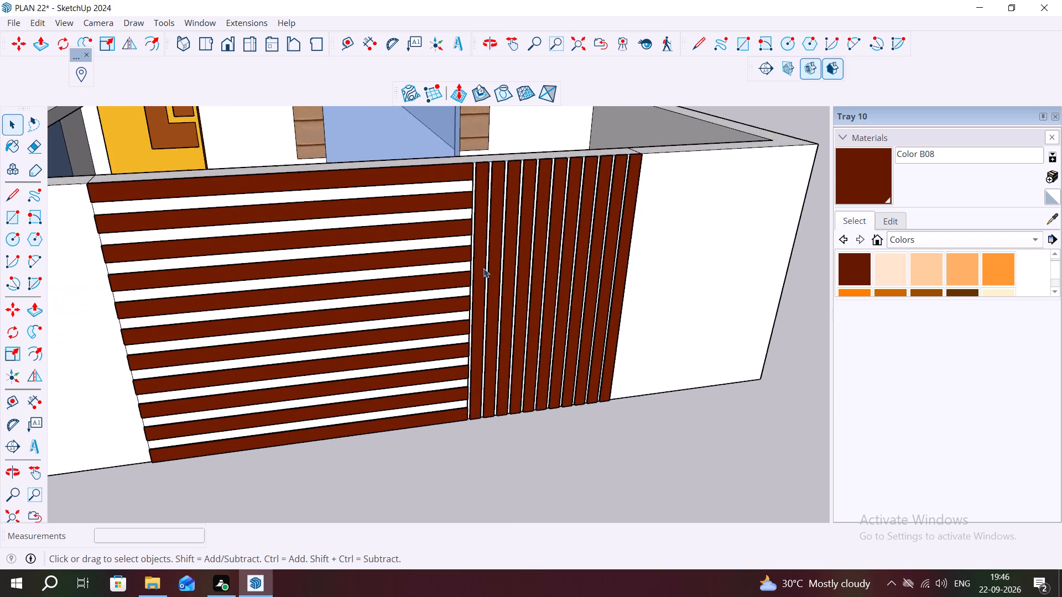
scroll(483, 268, up, 3)
middle_drag(526, 343, 503, 290)
scroll(457, 244, up, 3)
scroll(445, 229, down, 5)
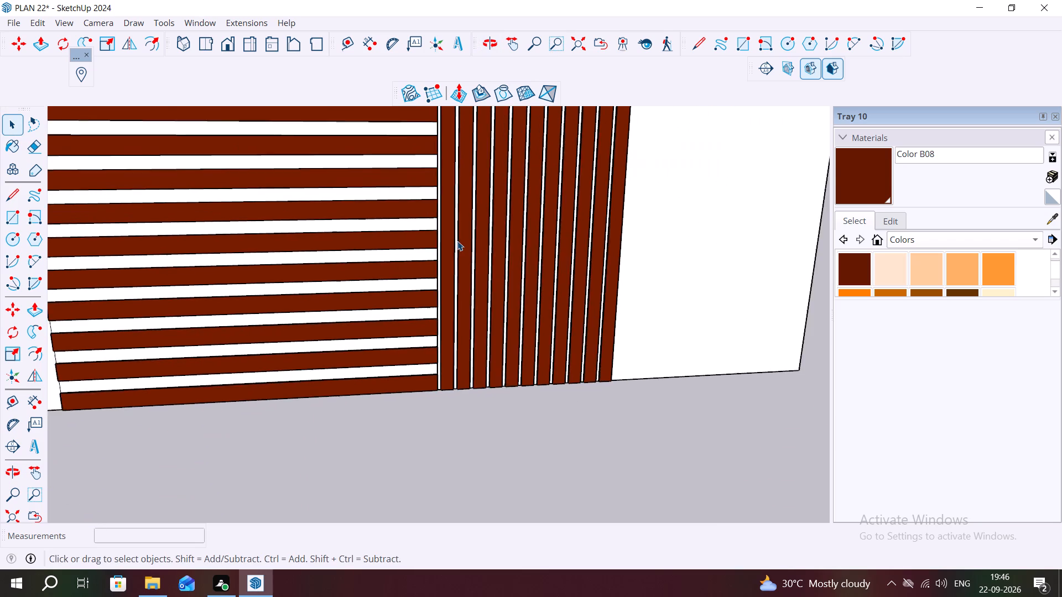
scroll(457, 241, down, 2)
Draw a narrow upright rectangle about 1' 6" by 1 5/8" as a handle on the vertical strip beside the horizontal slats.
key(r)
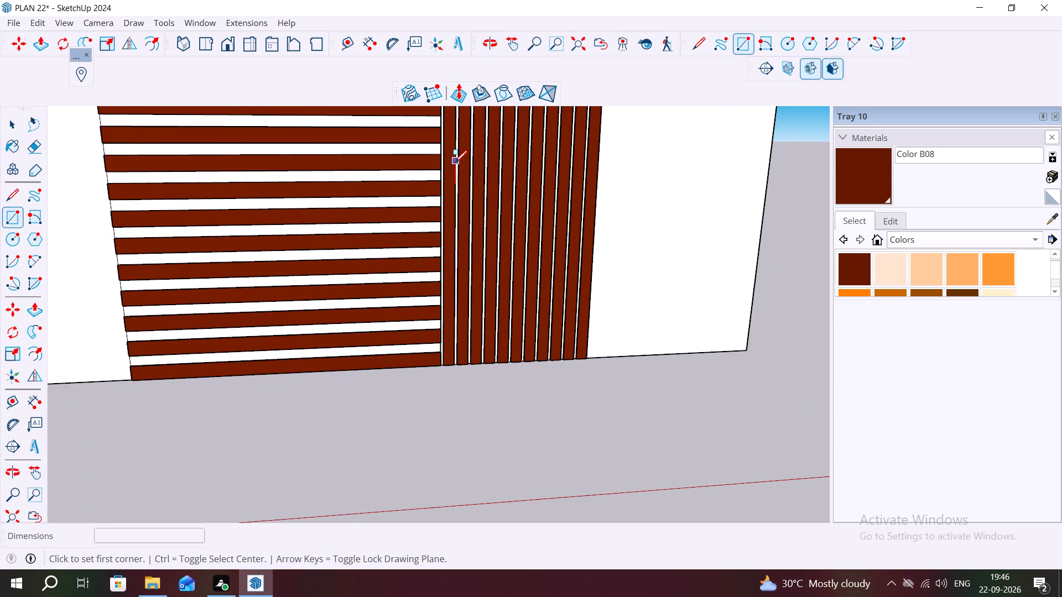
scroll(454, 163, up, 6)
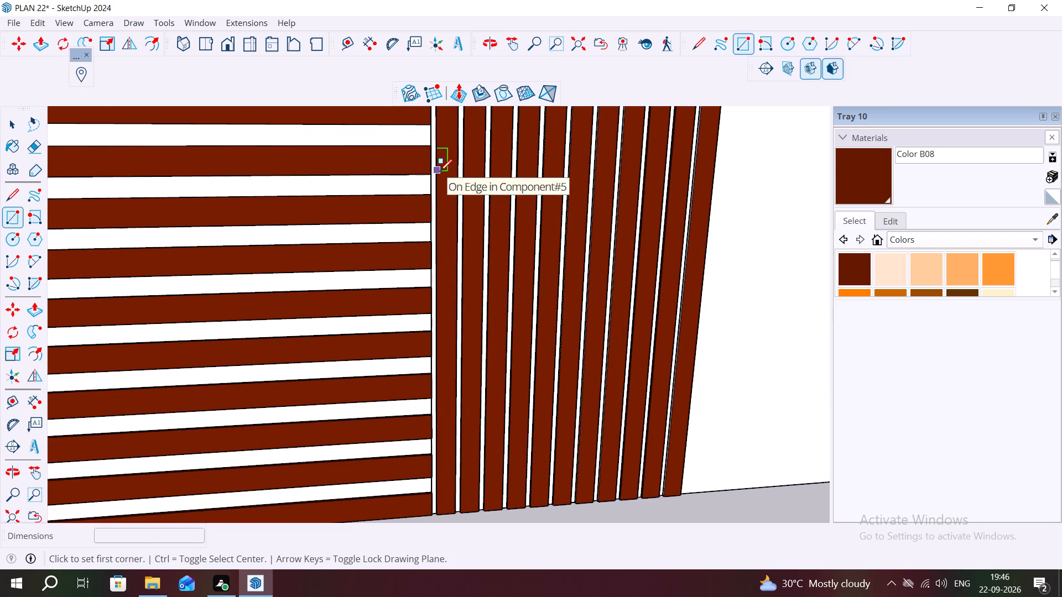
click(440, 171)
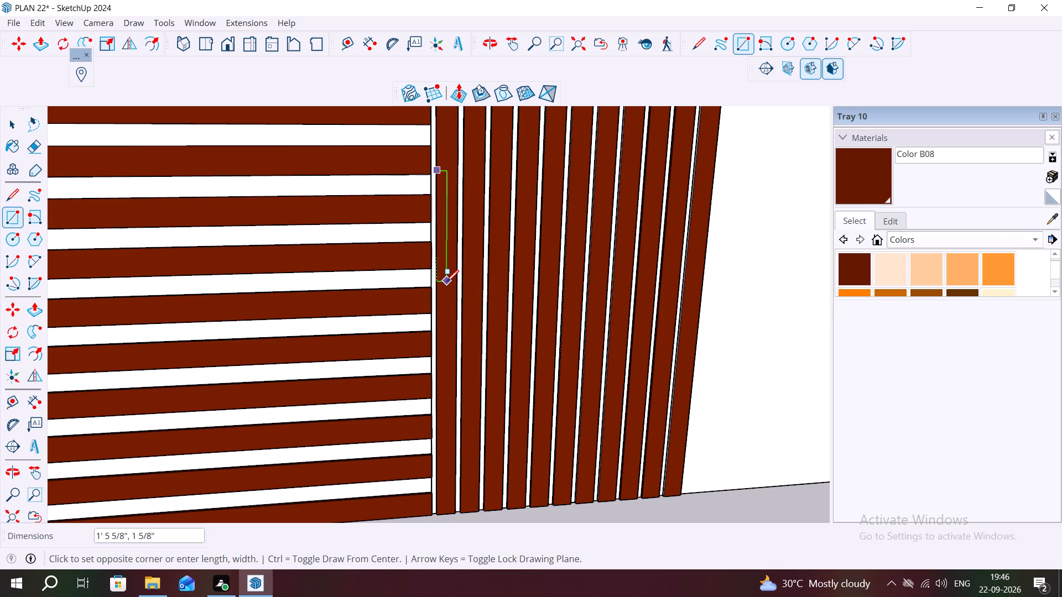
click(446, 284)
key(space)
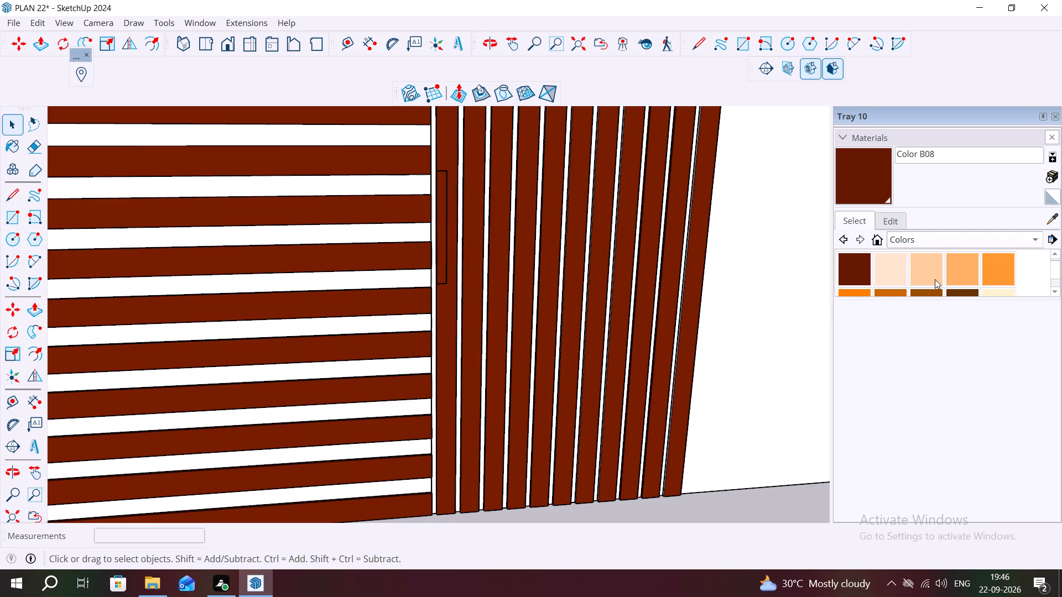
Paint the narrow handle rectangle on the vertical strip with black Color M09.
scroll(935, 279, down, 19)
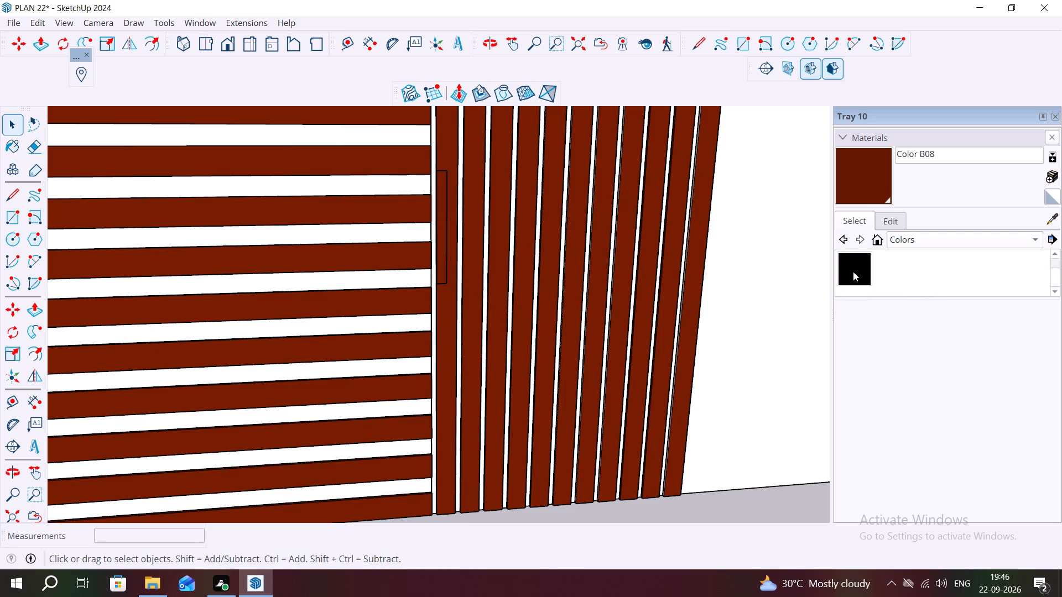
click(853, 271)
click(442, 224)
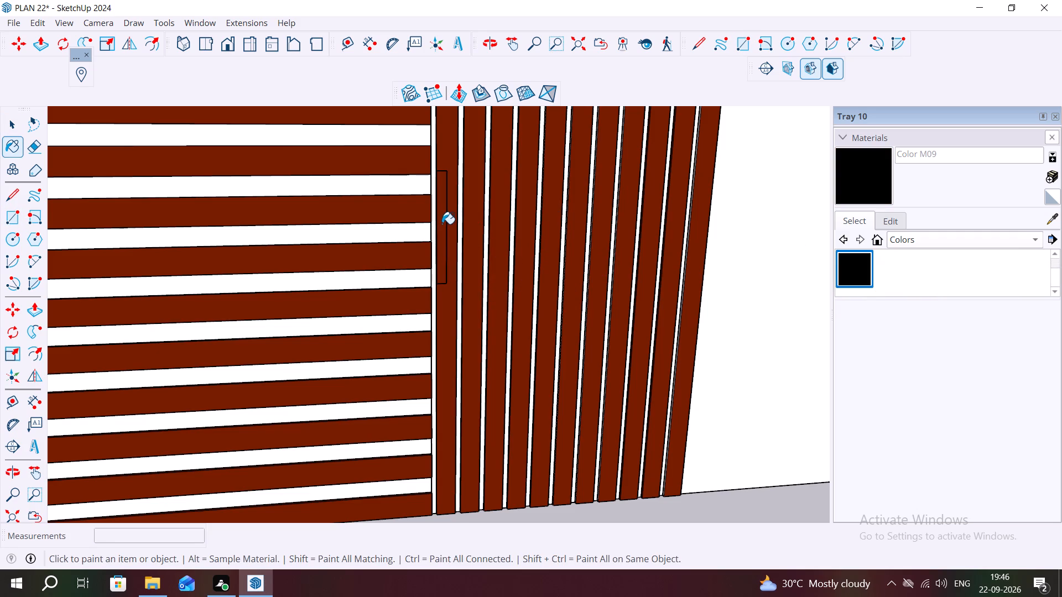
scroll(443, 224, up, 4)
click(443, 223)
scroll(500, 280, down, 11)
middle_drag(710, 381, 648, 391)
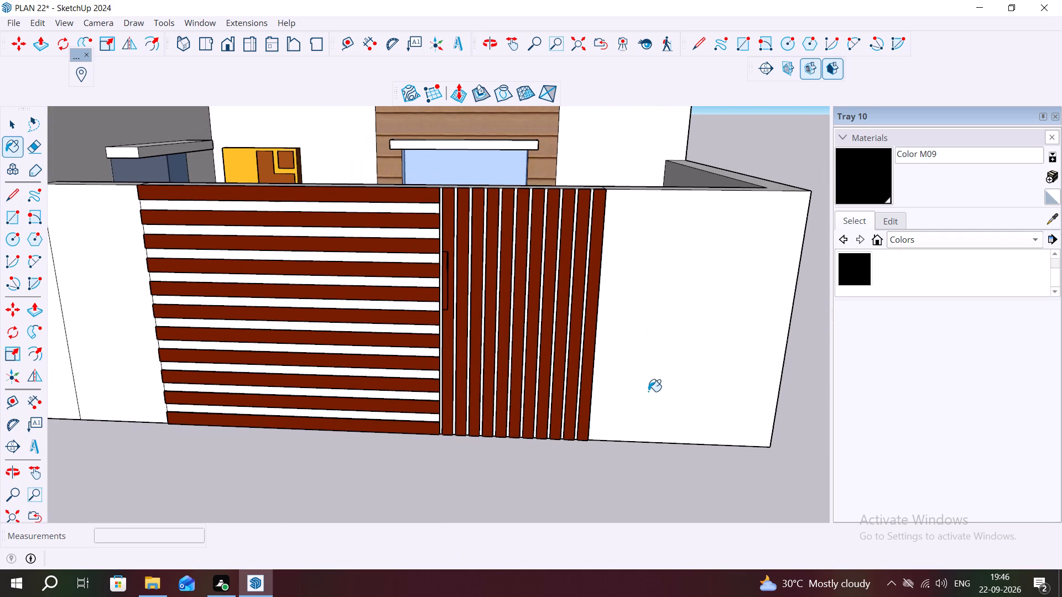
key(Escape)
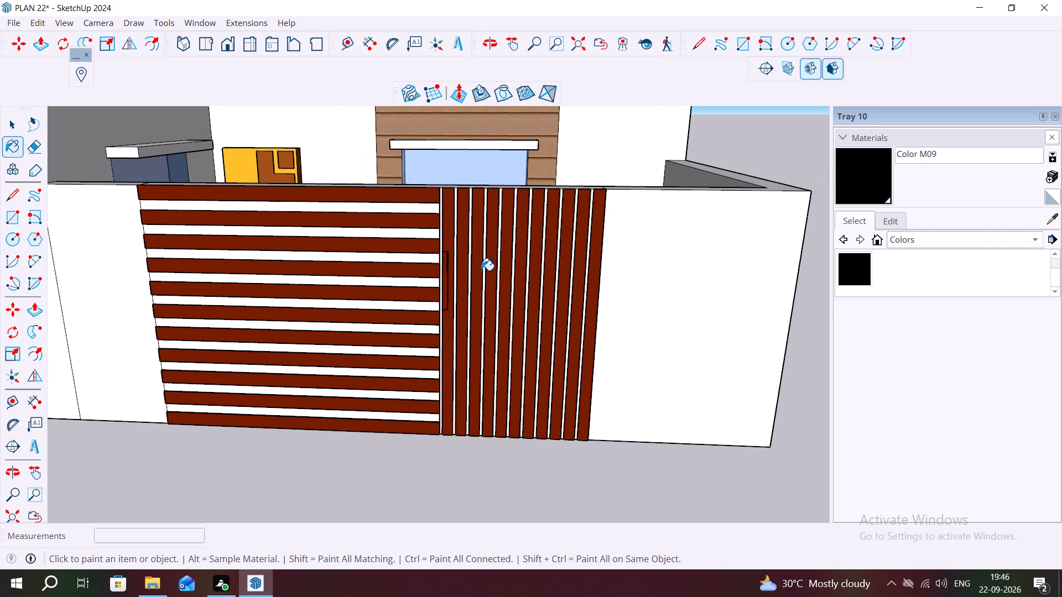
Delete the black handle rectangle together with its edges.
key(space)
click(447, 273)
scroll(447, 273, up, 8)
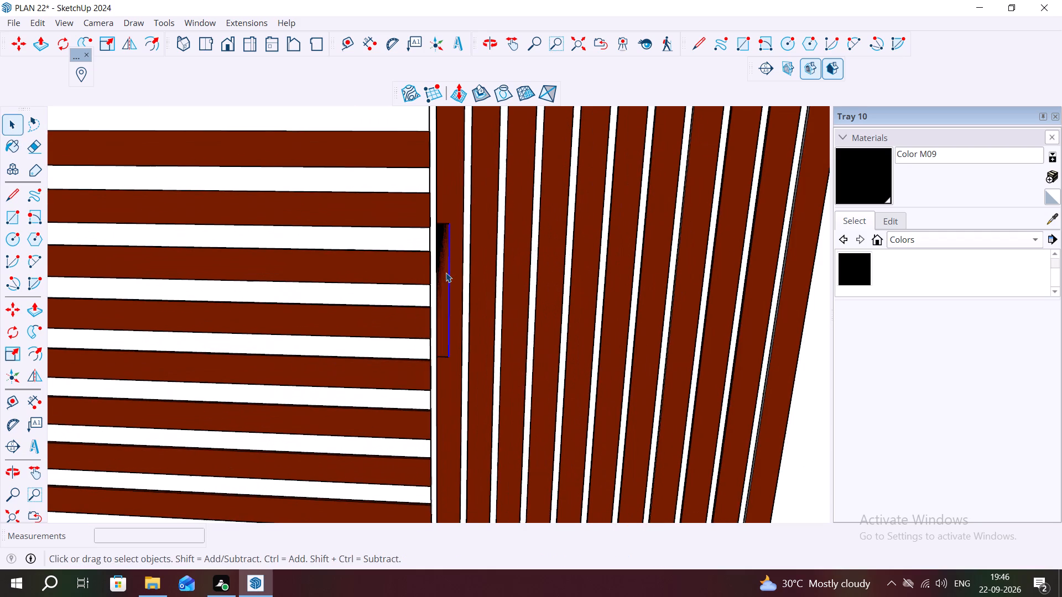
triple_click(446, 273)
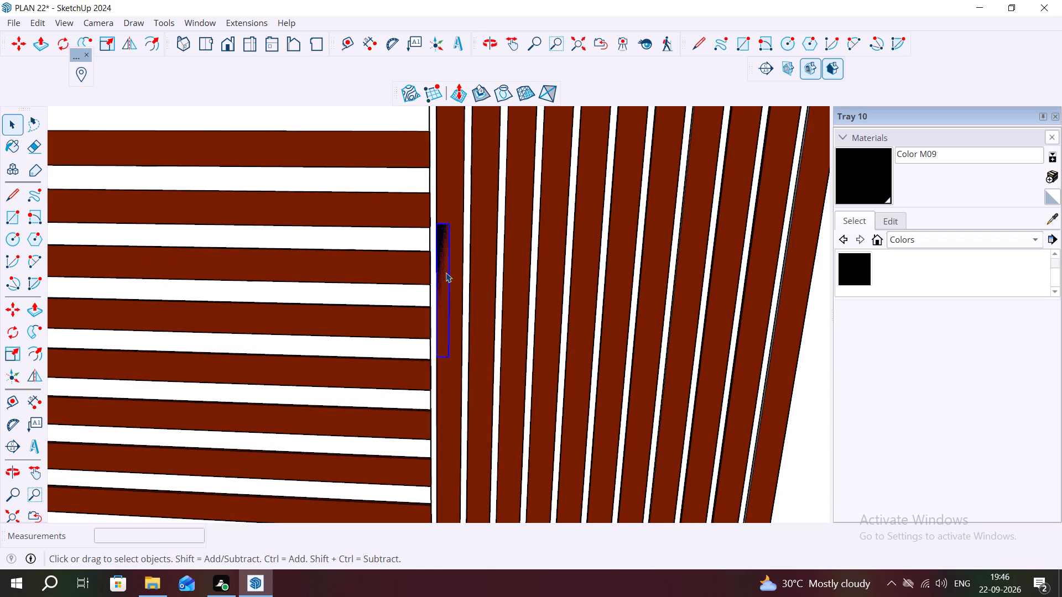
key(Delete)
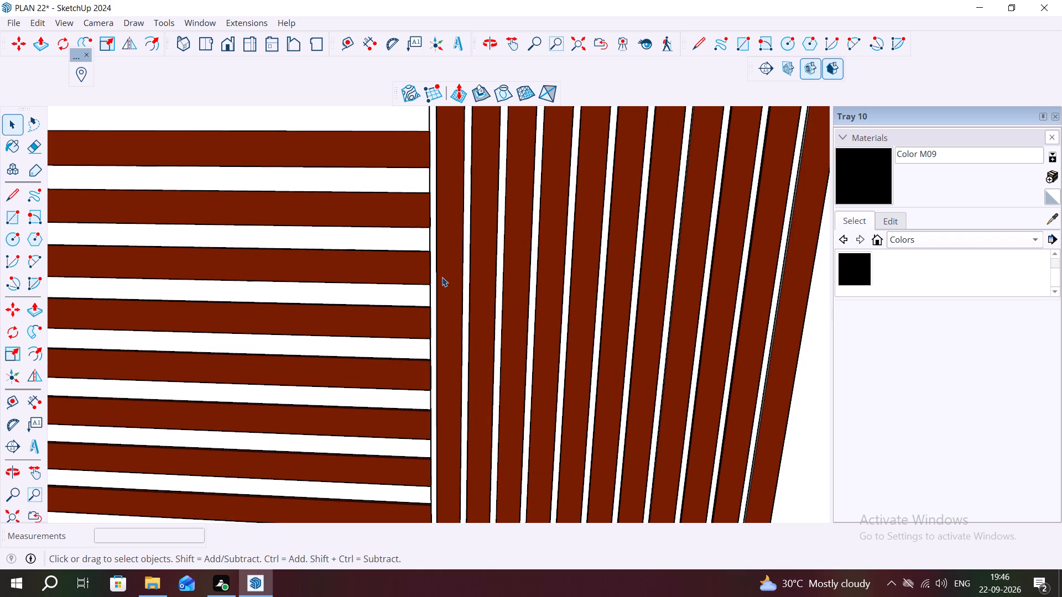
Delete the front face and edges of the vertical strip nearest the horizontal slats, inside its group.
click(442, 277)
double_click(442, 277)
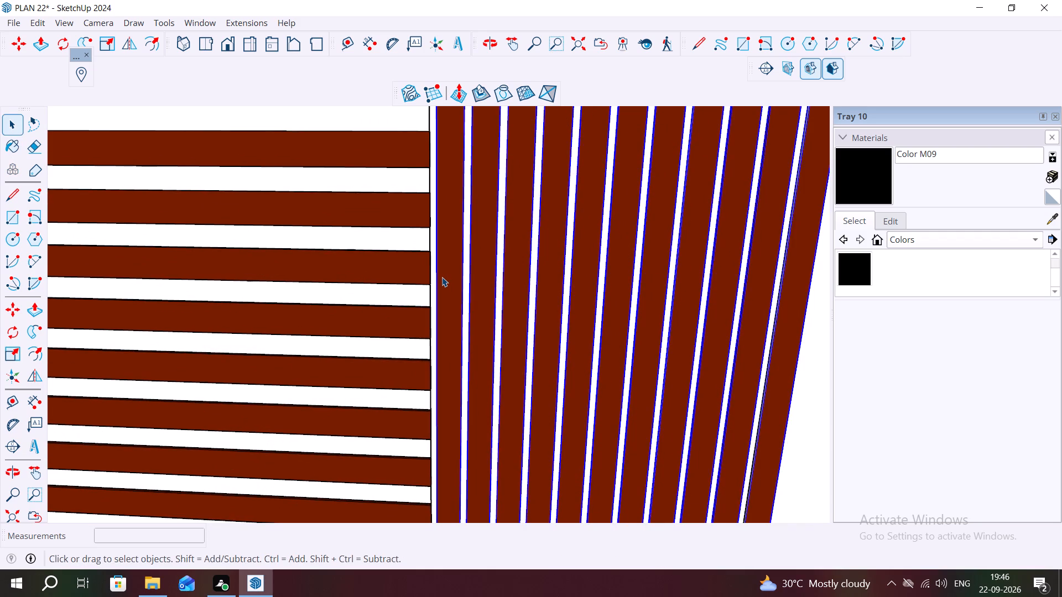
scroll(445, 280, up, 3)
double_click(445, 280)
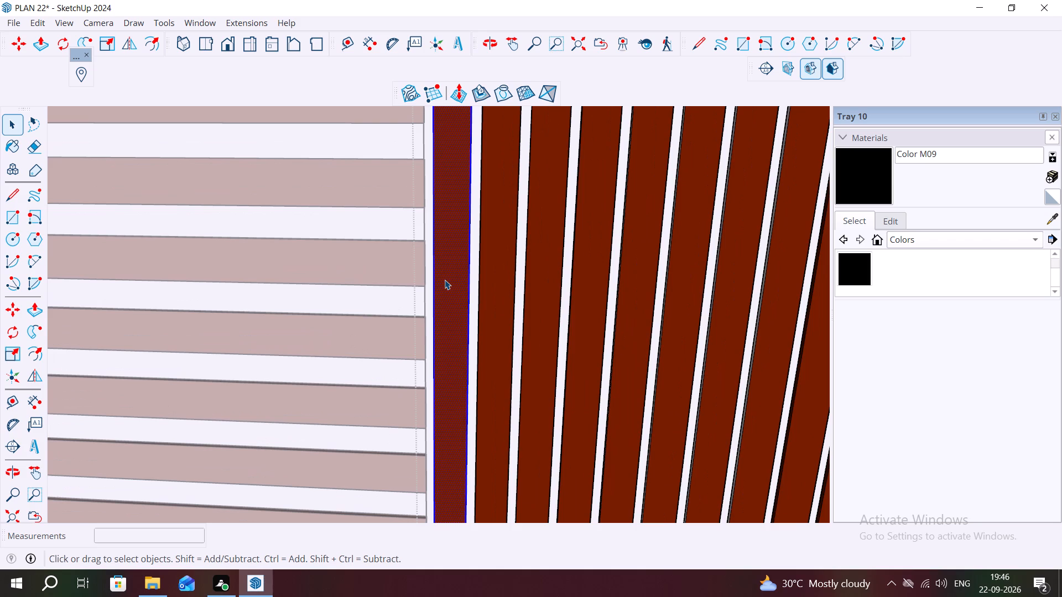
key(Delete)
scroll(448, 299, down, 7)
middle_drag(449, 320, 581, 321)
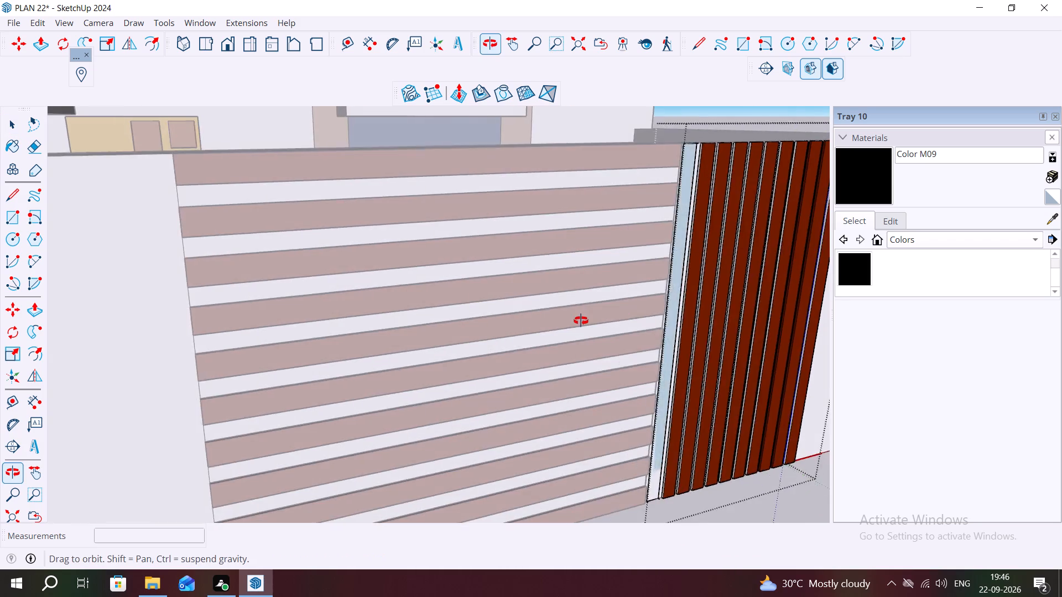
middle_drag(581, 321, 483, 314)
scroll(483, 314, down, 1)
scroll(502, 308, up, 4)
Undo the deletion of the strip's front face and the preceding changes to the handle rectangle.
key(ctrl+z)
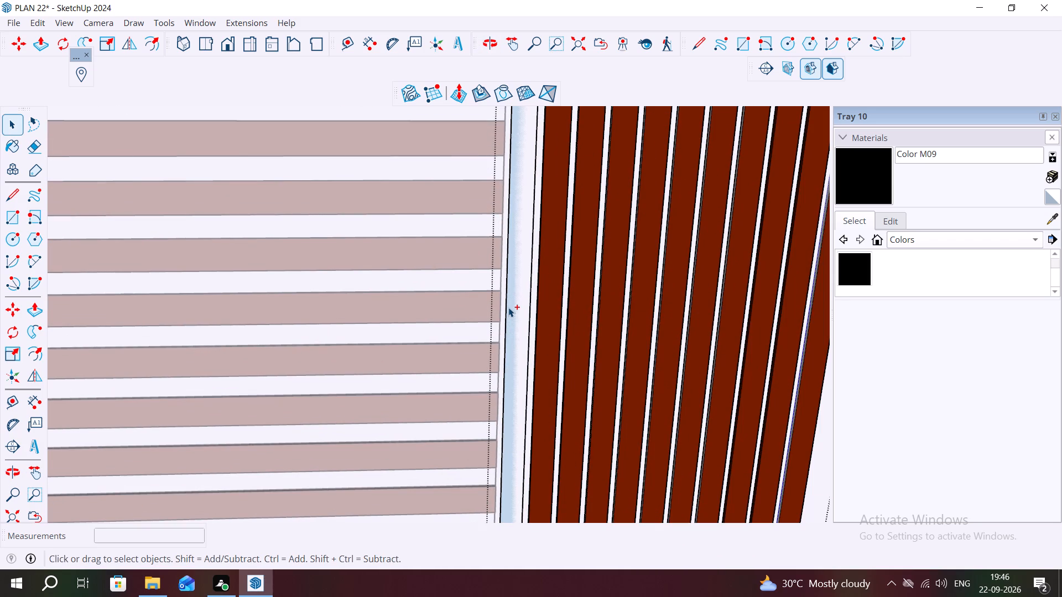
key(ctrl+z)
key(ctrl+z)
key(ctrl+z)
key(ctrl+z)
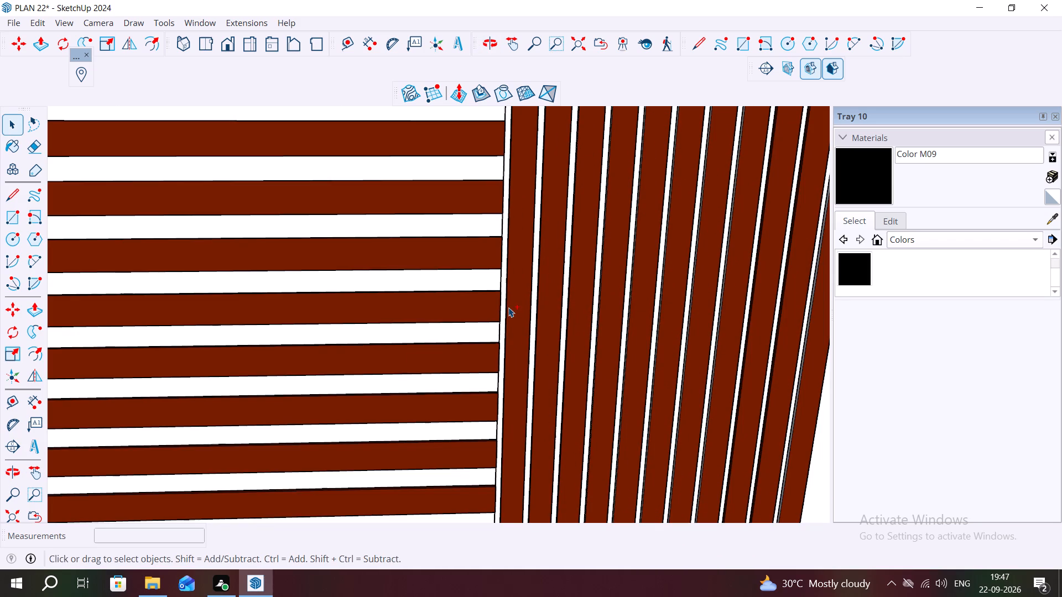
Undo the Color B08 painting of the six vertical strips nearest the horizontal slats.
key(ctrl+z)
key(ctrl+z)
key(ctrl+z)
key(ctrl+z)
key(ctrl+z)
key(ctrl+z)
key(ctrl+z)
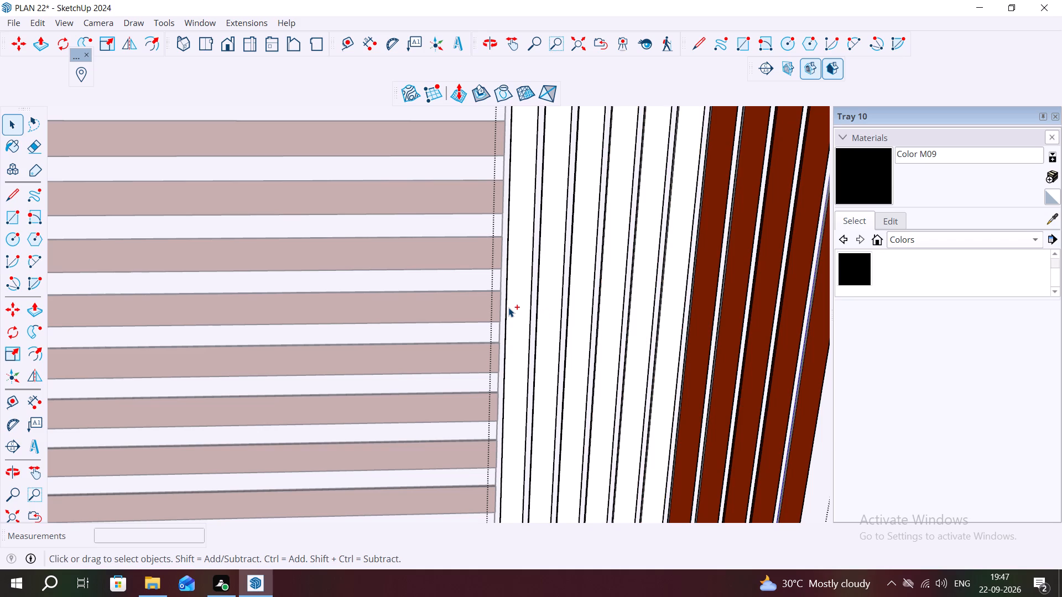
Undo the Color B08 painting of the remaining vertical strips on the front boundary wall.
key(ctrl+z)
key(ctrl+z)
key(ctrl+z)
key(ctrl+z)
key(ctrl+z)
key(ctrl+z)
key(ctrl+z)
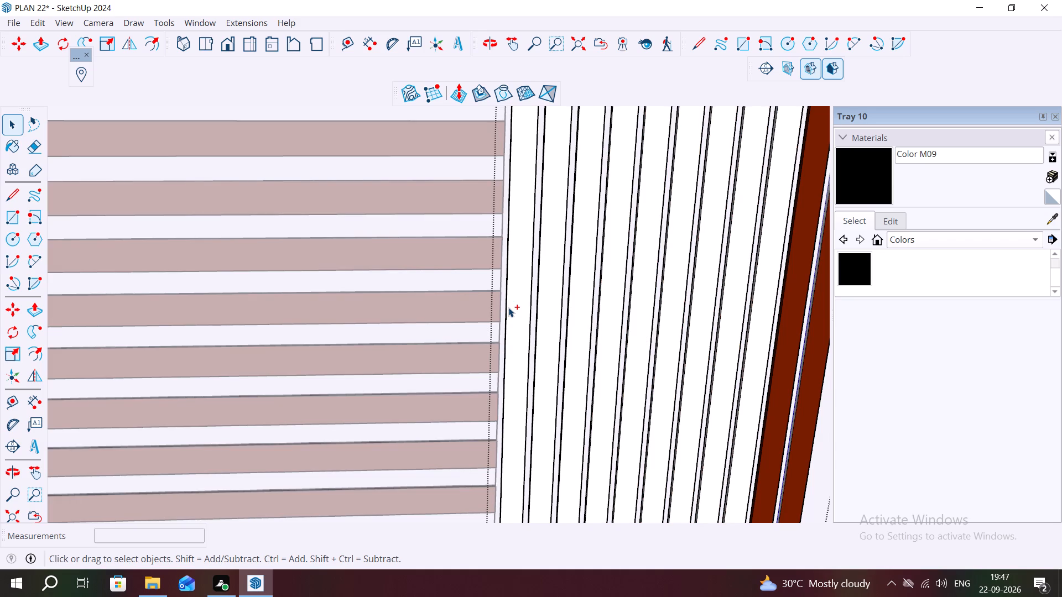
key(ctrl+z)
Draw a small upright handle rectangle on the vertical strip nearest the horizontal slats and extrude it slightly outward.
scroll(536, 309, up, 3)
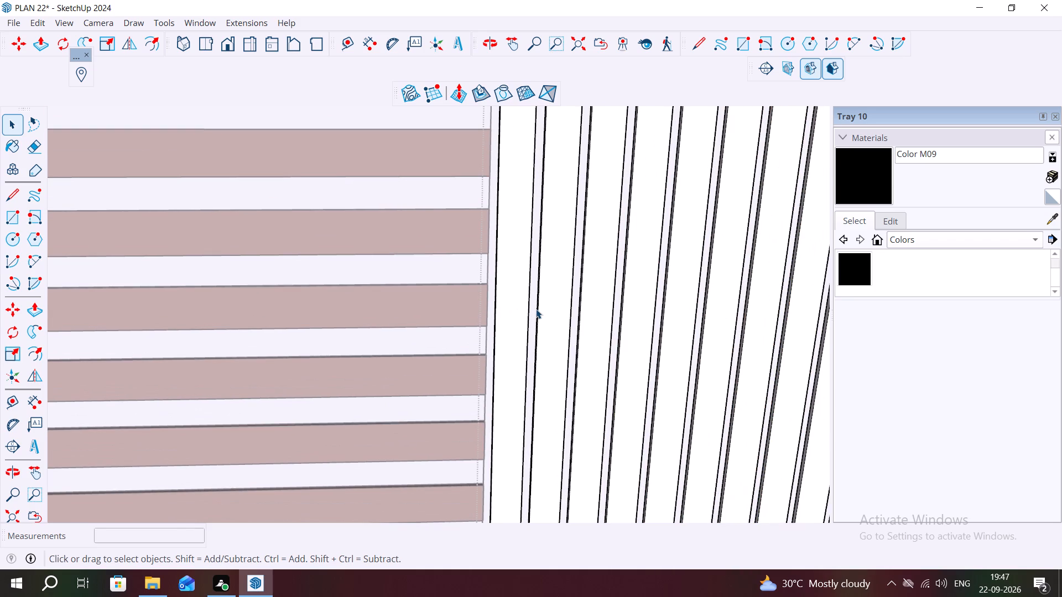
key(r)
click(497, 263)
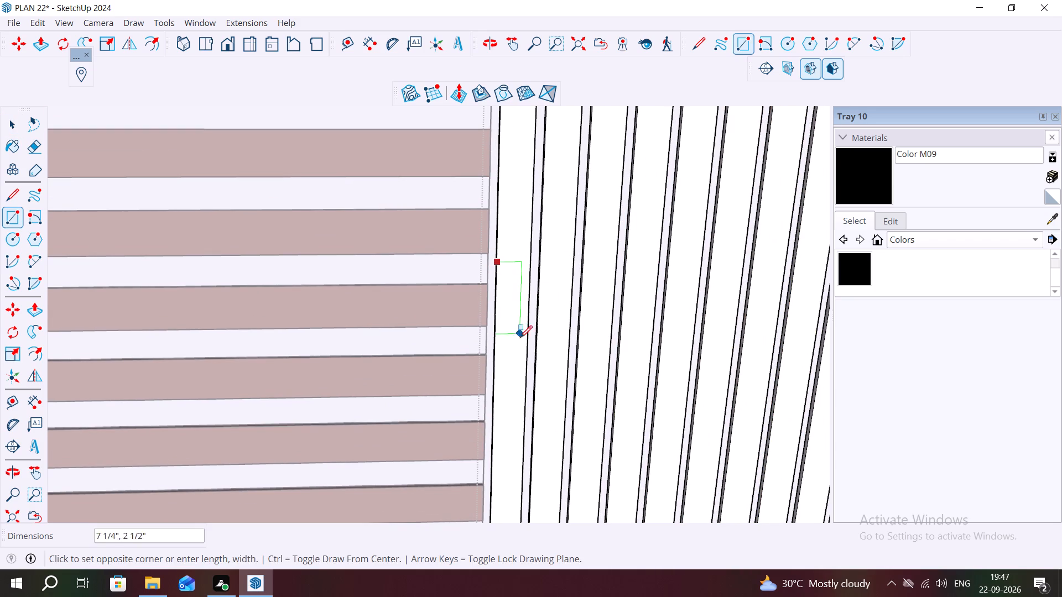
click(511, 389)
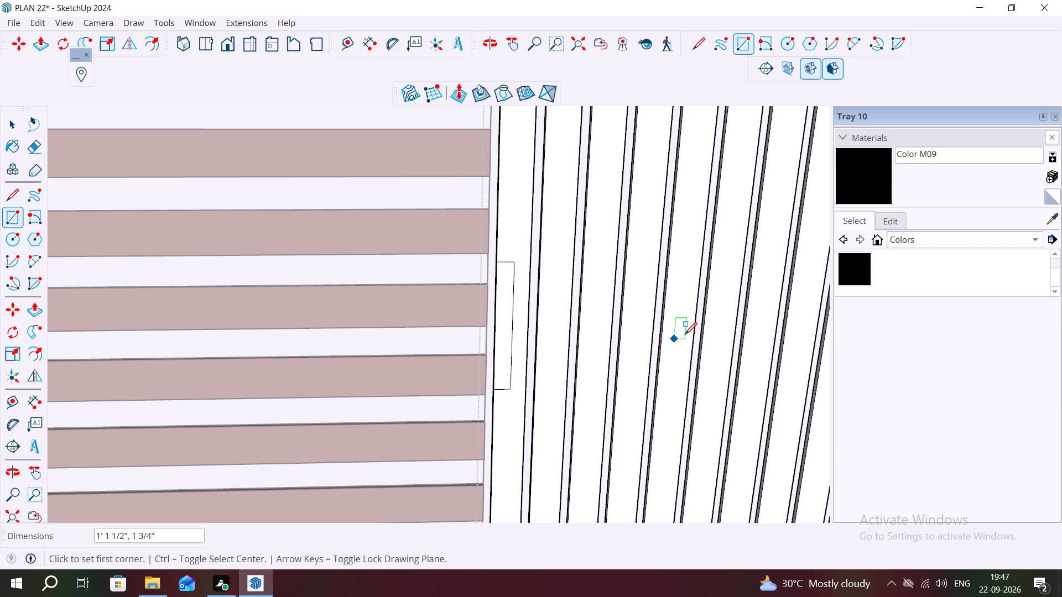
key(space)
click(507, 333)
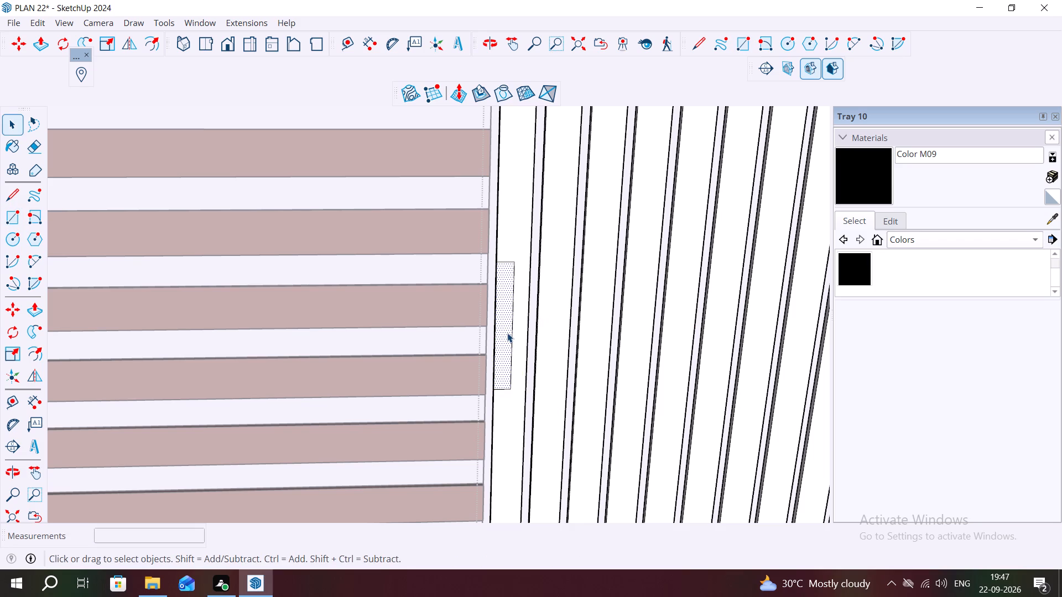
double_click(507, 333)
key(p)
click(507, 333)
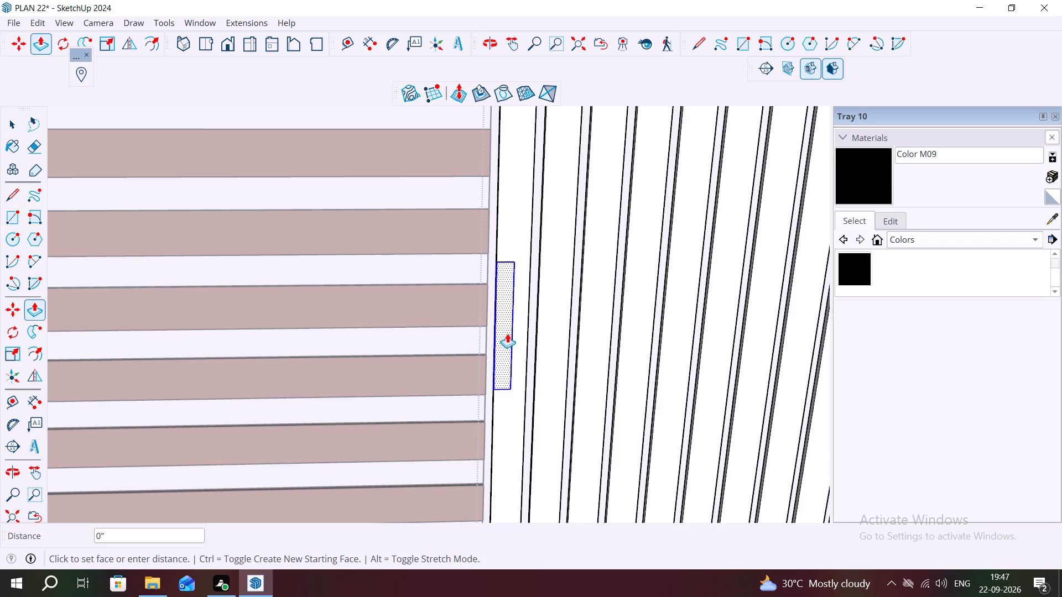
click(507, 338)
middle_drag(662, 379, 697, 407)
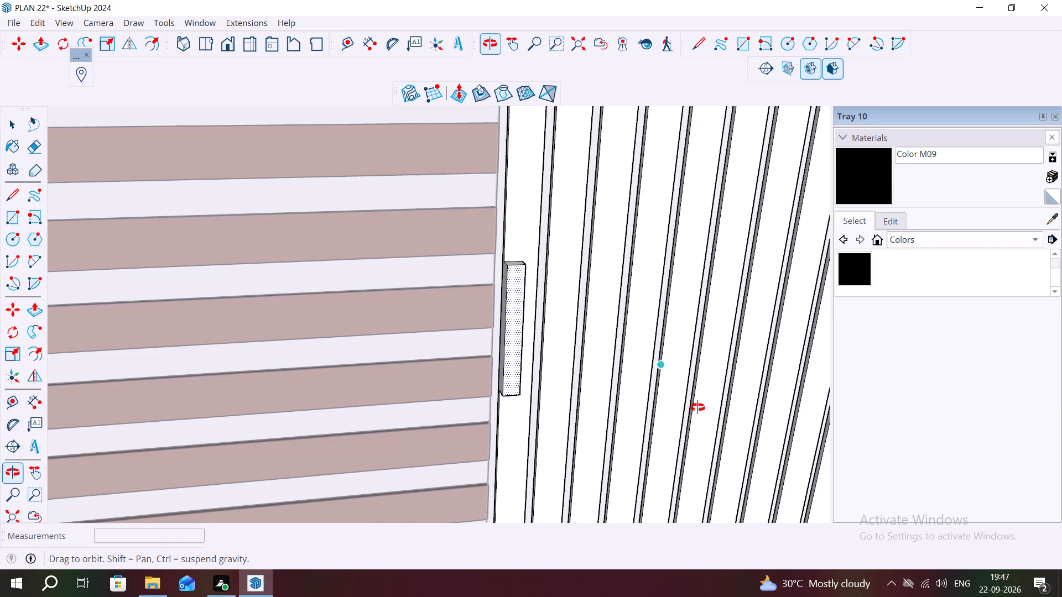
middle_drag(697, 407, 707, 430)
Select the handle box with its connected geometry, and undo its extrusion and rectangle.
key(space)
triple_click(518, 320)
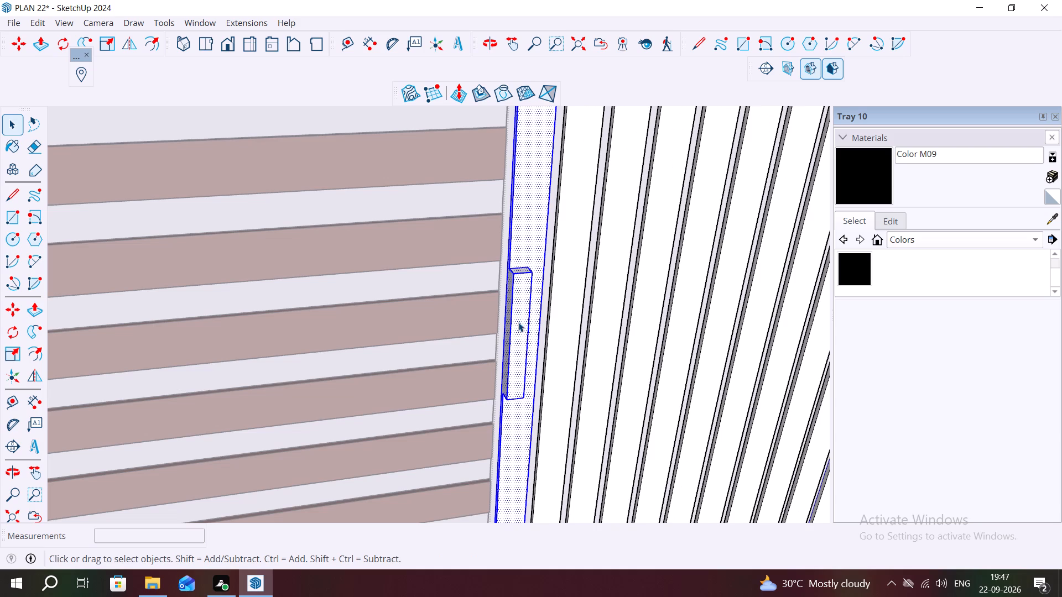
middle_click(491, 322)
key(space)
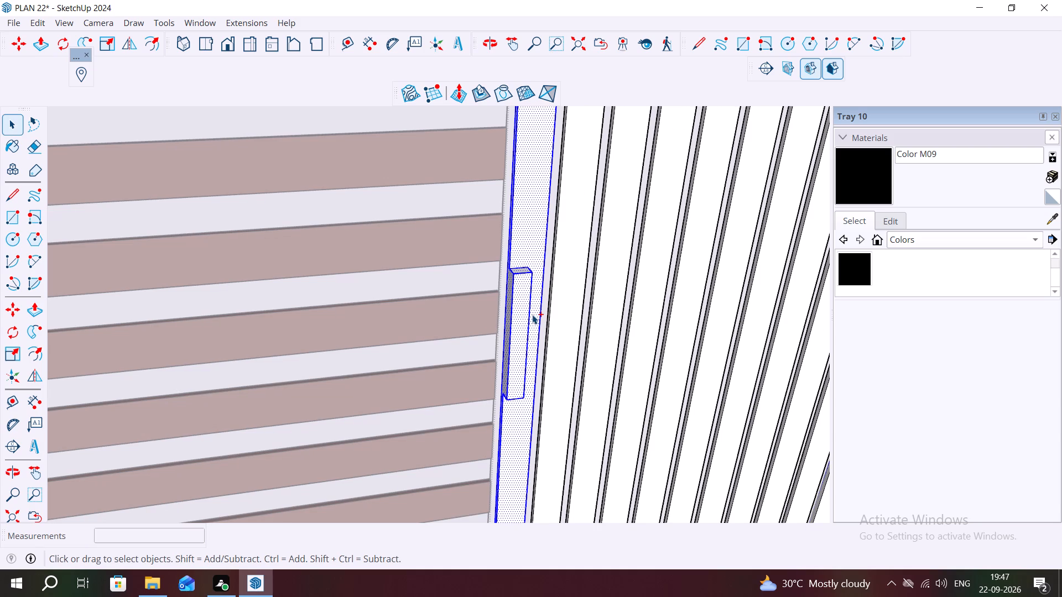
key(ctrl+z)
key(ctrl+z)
Draw a narrow upright handle rectangle on the vertical strip nearest the horizontal slats and make it a group.
key(r)
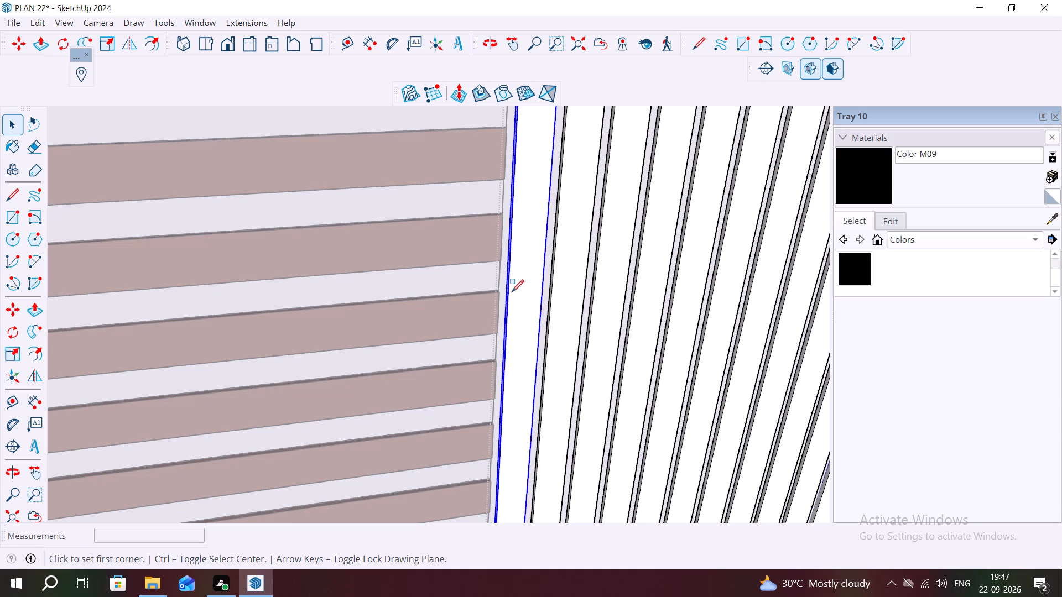
click(510, 282)
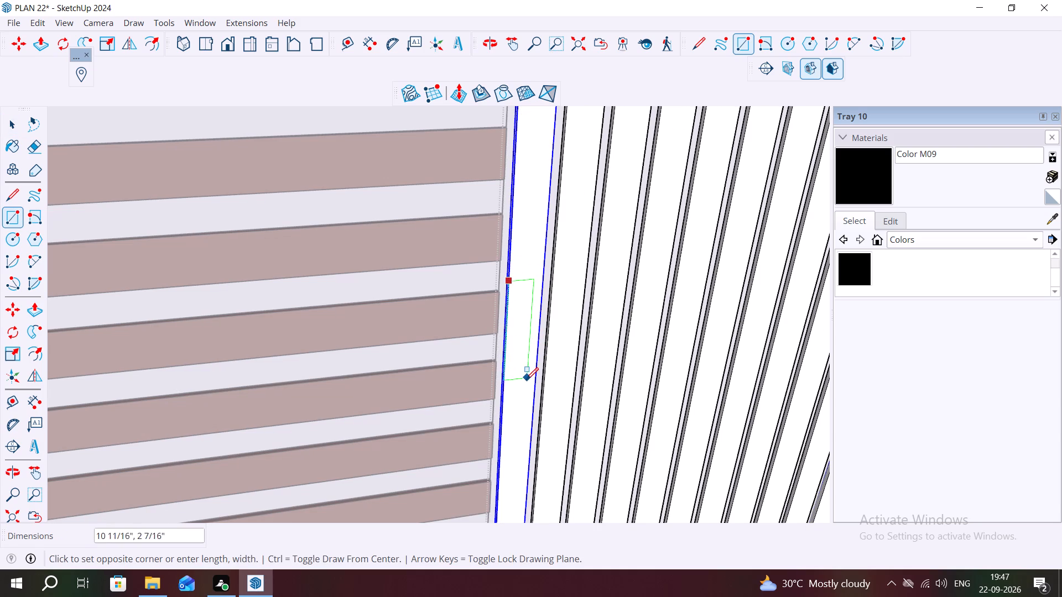
click(519, 391)
middle_drag(567, 389, 481, 366)
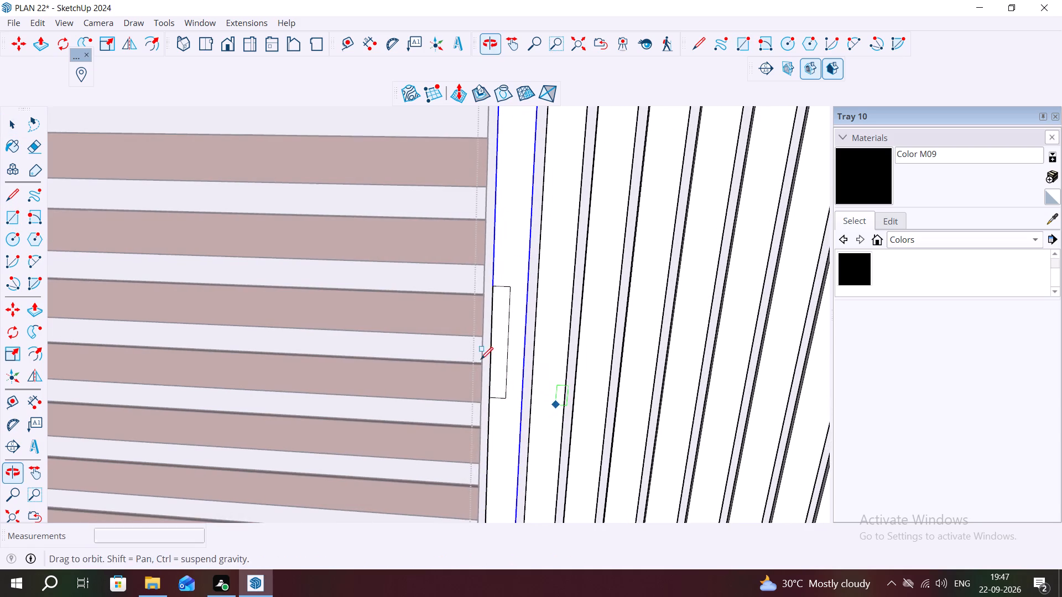
key(space)
click(499, 335)
right_click(499, 334)
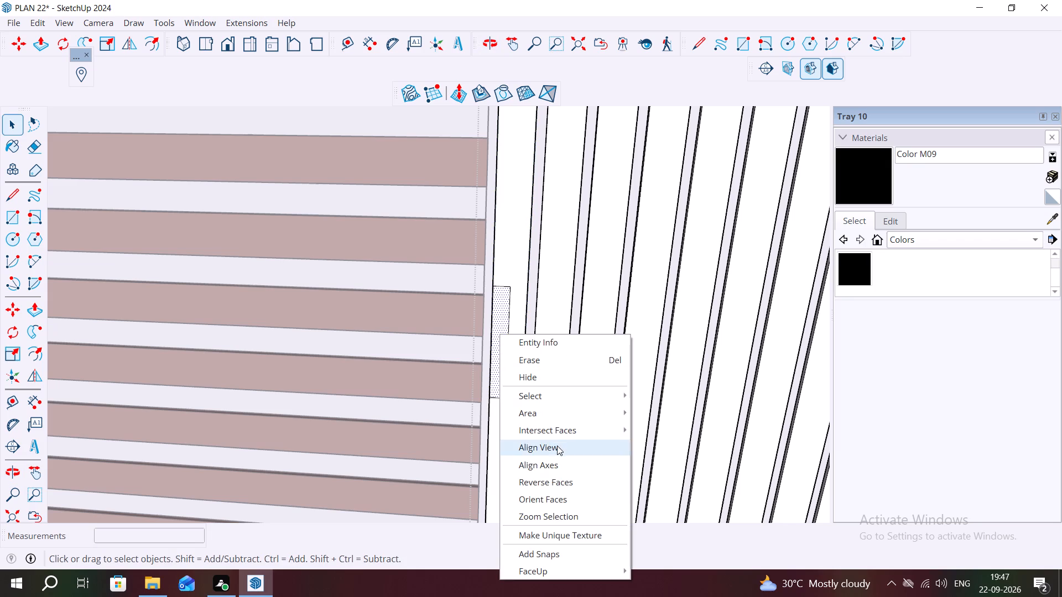
triple_click(504, 318)
right_click(504, 318)
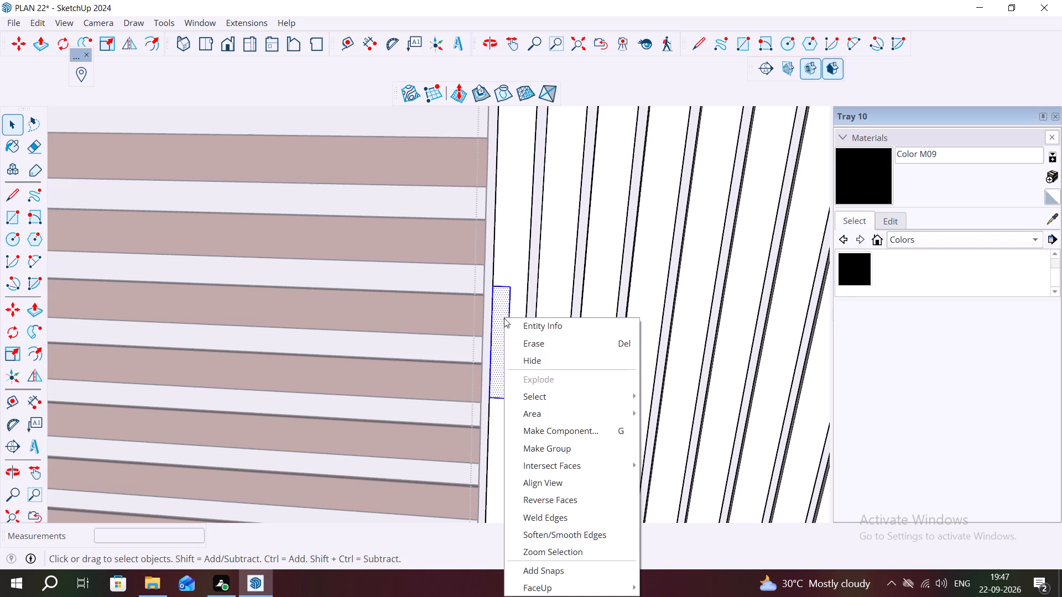
click(561, 442)
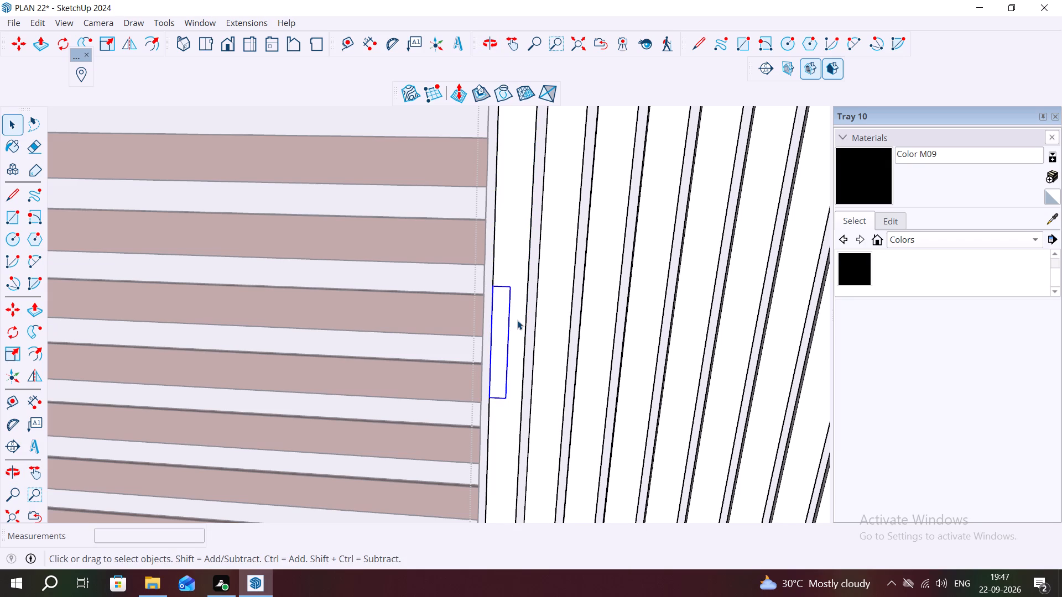
Extrude the handle rectangle slightly outward inside its own group.
key(p)
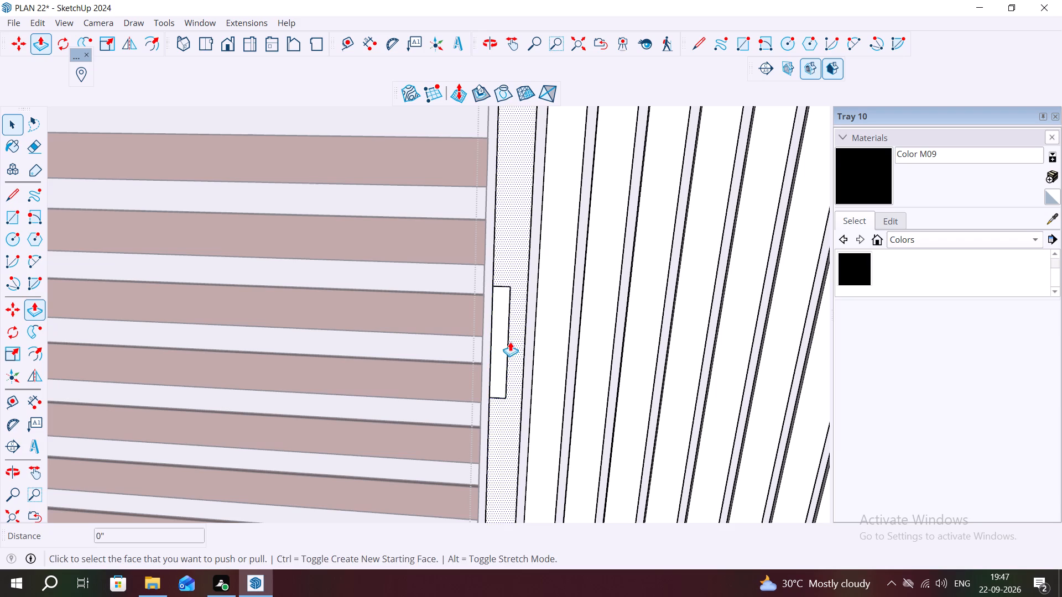
click(500, 348)
key(space)
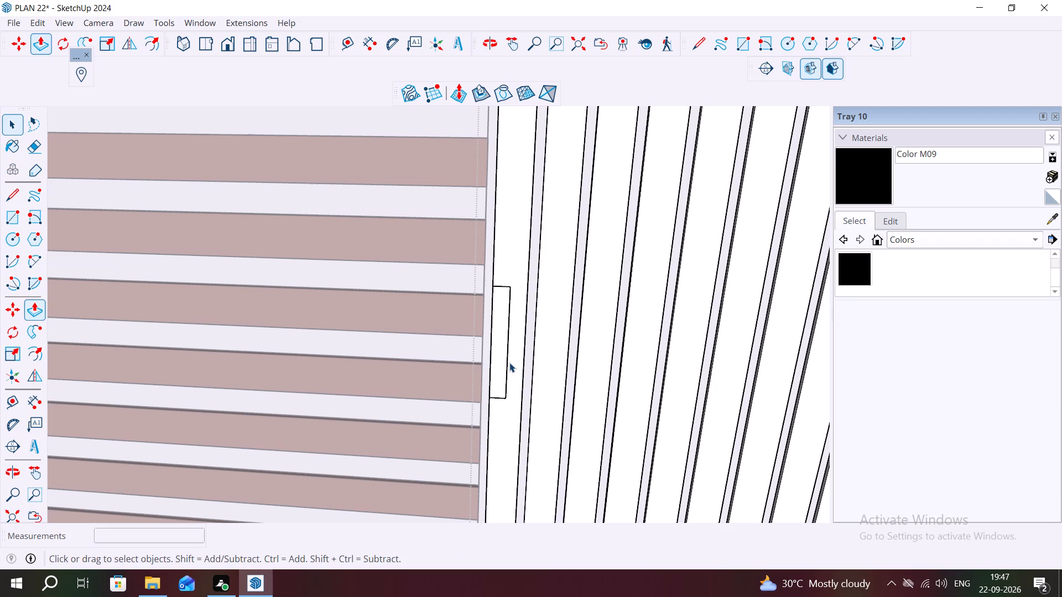
double_click(501, 353)
scroll(501, 353, up, 2)
key(p)
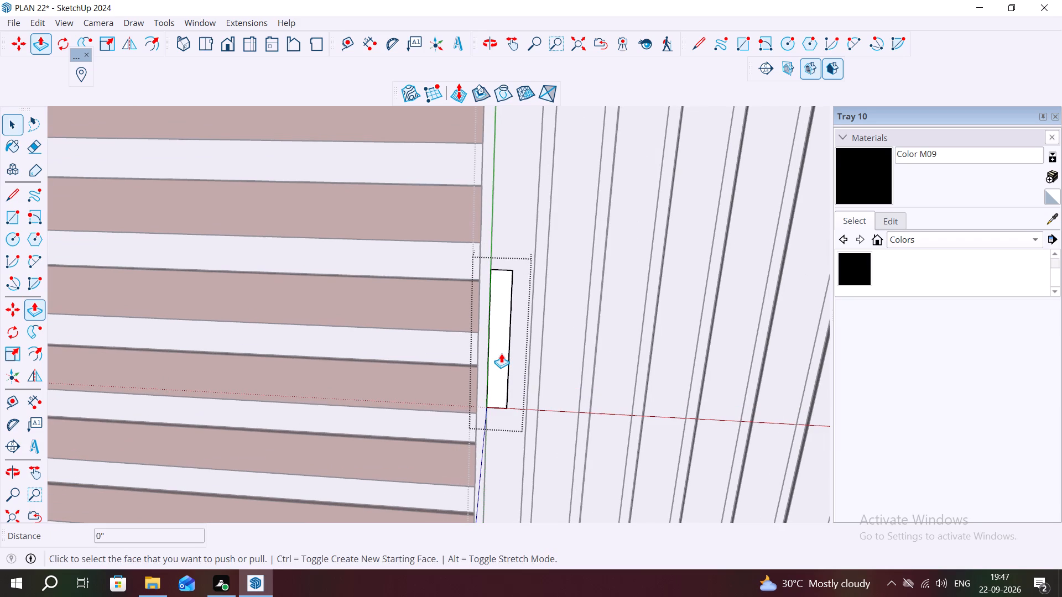
click(501, 353)
click(499, 357)
key(space)
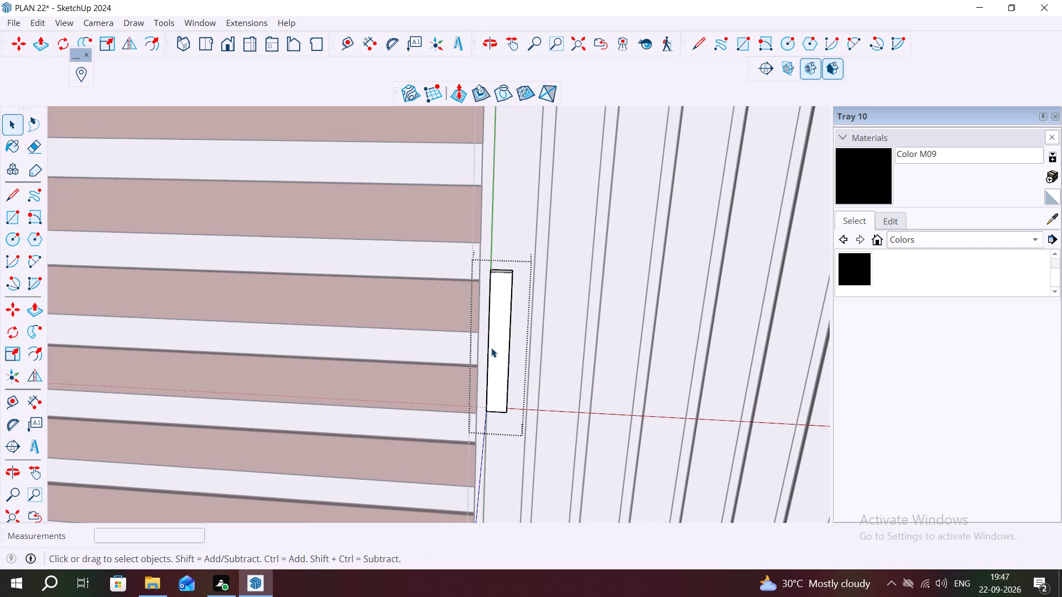
Group the extruded handle box, paint it black with Color M09, and exit its enclosing group.
triple_click(494, 344)
right_click(494, 344)
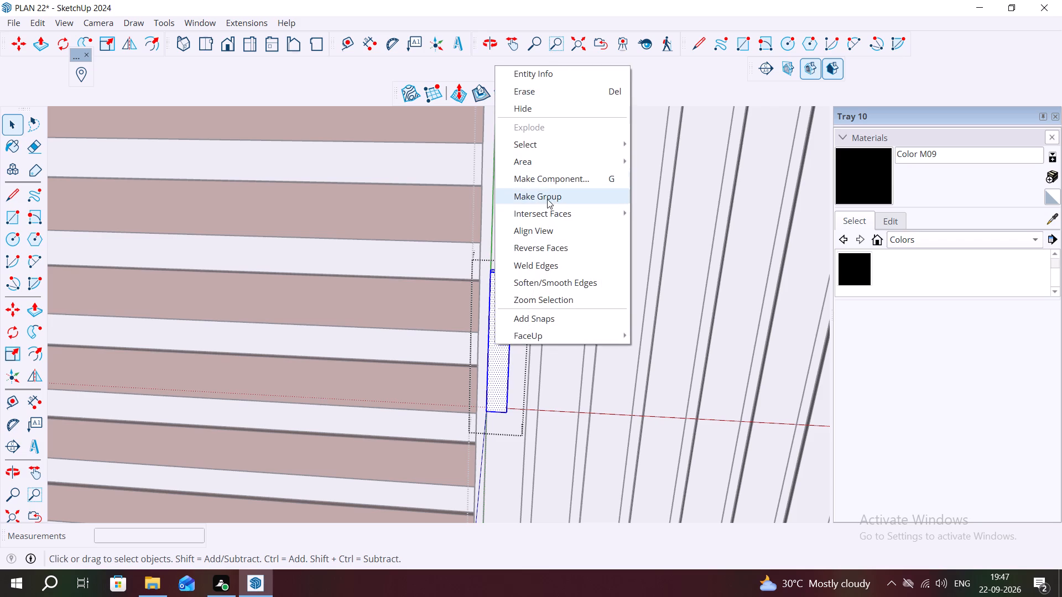
click(547, 199)
click(853, 270)
click(501, 312)
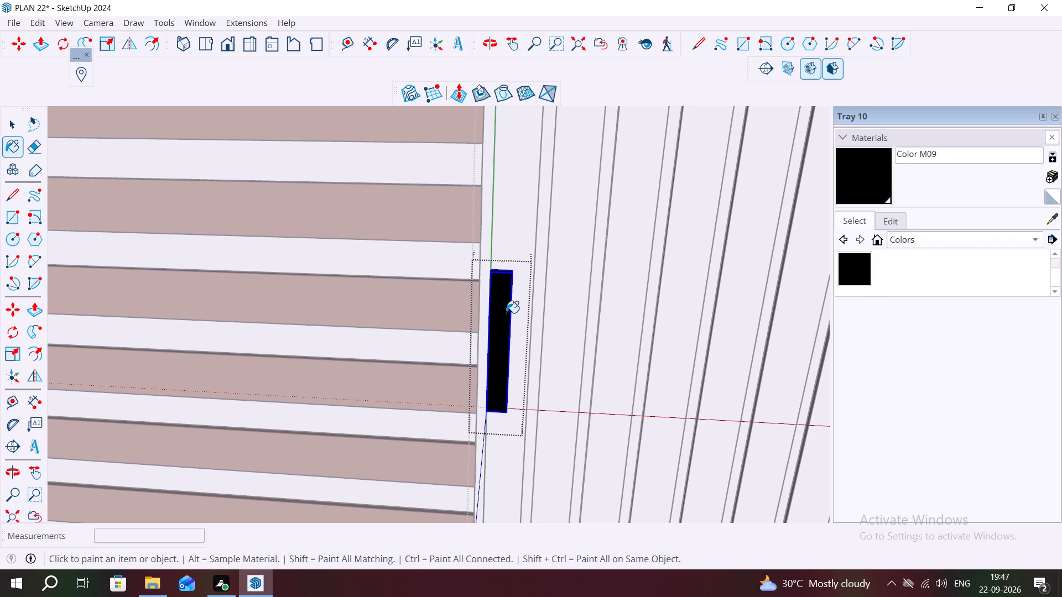
key(Escape)
scroll(568, 343, down, 10)
key(space)
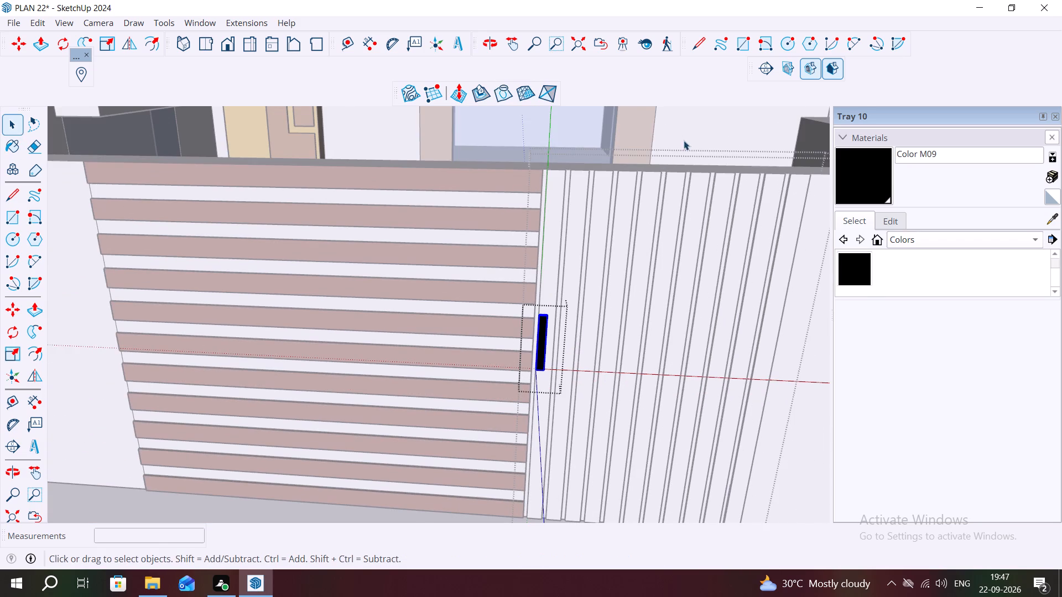
click(436, 138)
Sample Color B08 from the horizontal slats and paint the whole vertical strip group with it.
scroll(614, 414, down, 3)
scroll(564, 314, up, 3)
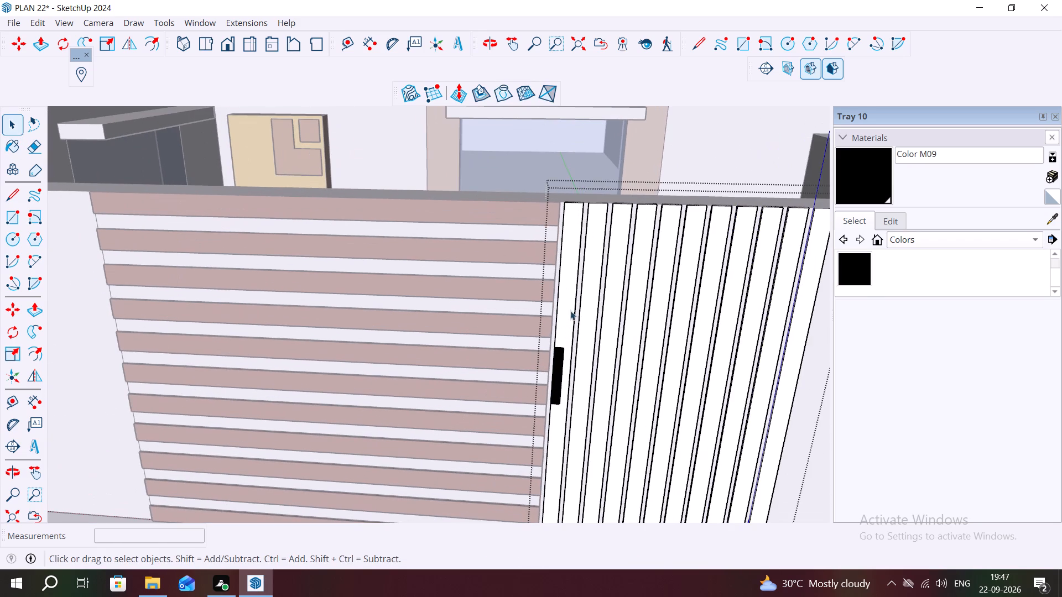
click(958, 244)
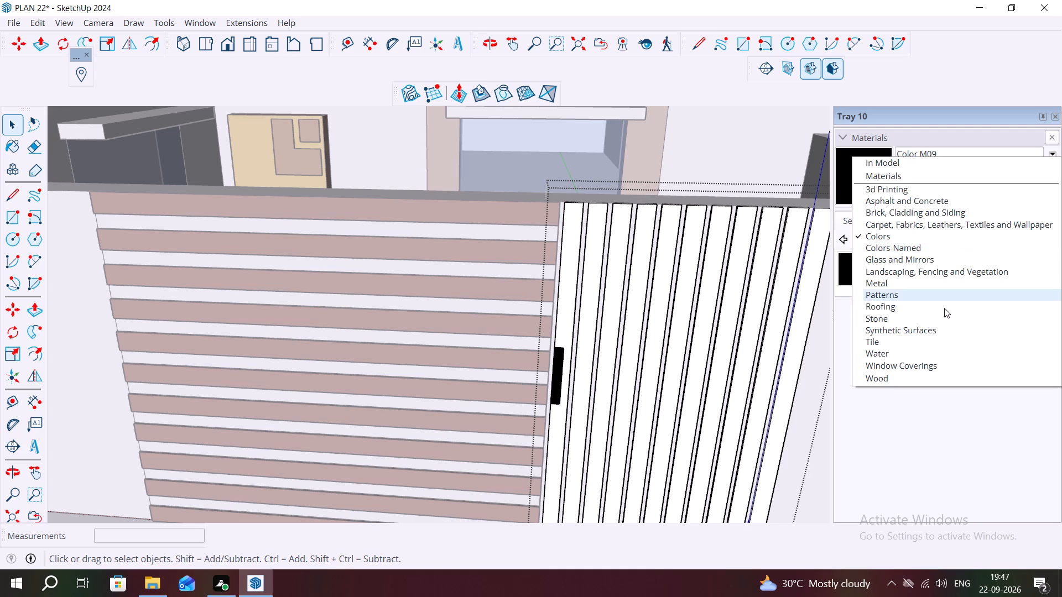
scroll(943, 312, up, 1)
click(930, 427)
scroll(934, 298, up, 15)
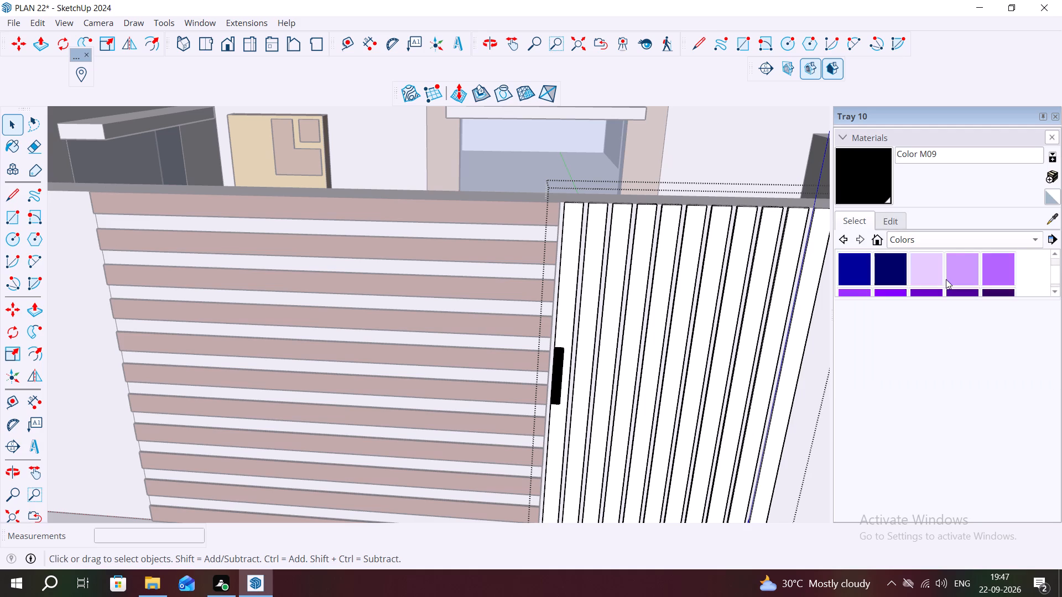
scroll(946, 279, up, 3)
click(507, 301)
click(514, 285)
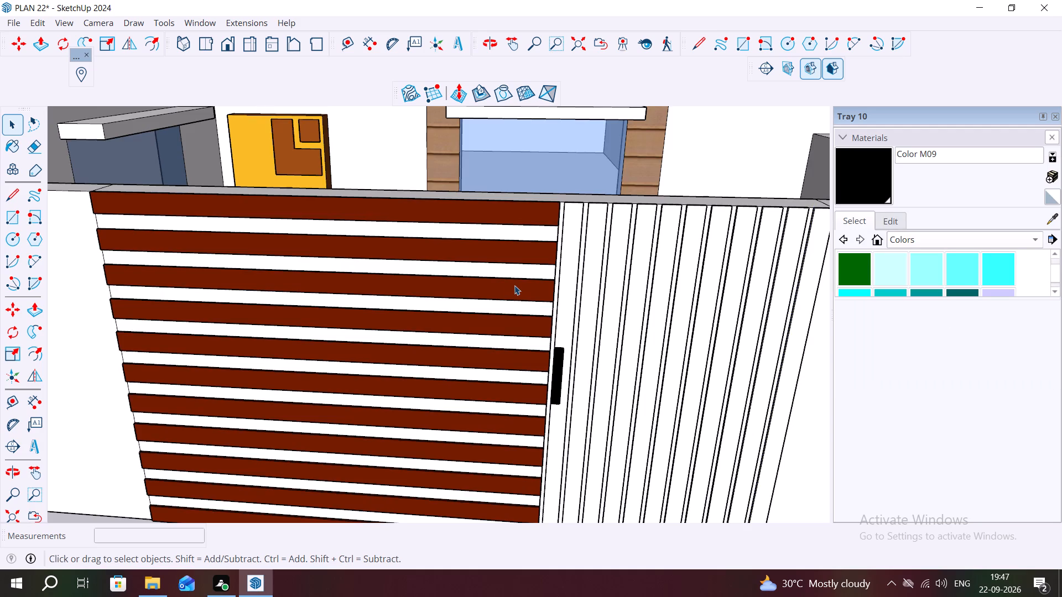
click(1053, 219)
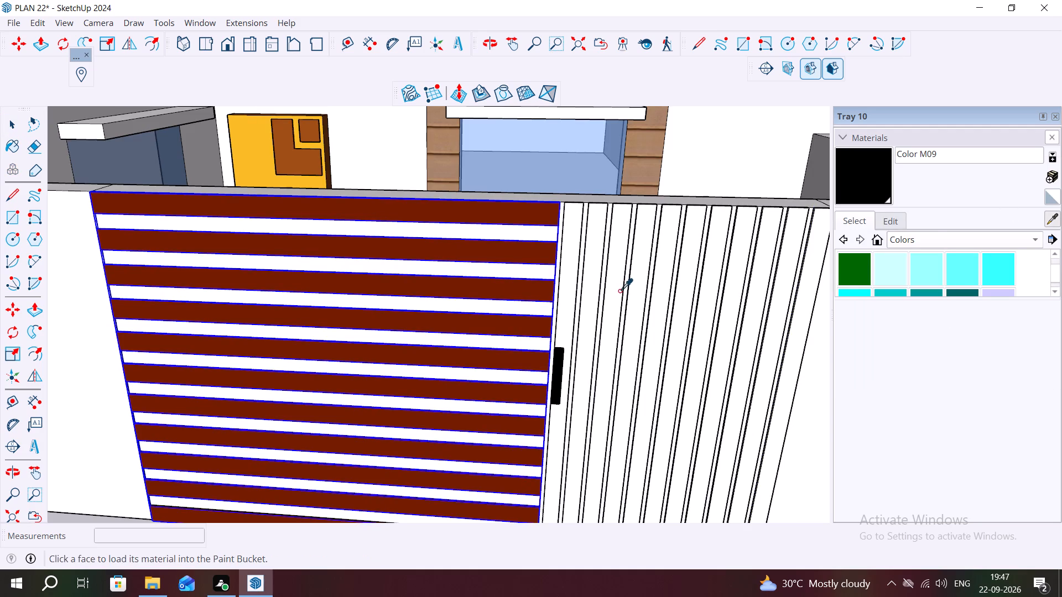
click(513, 287)
click(588, 286)
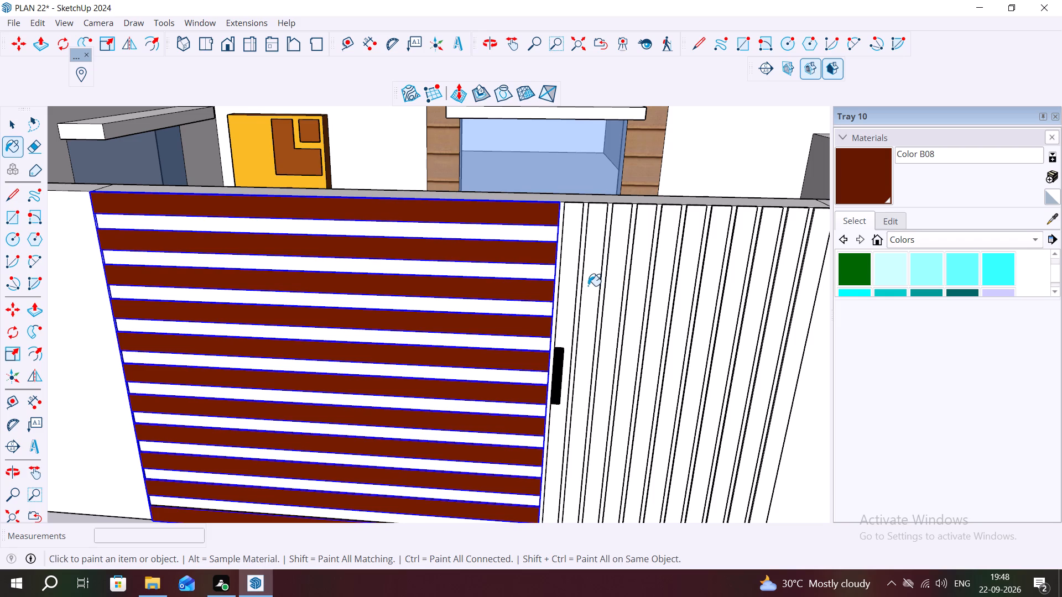
scroll(578, 345, down, 10)
key(space)
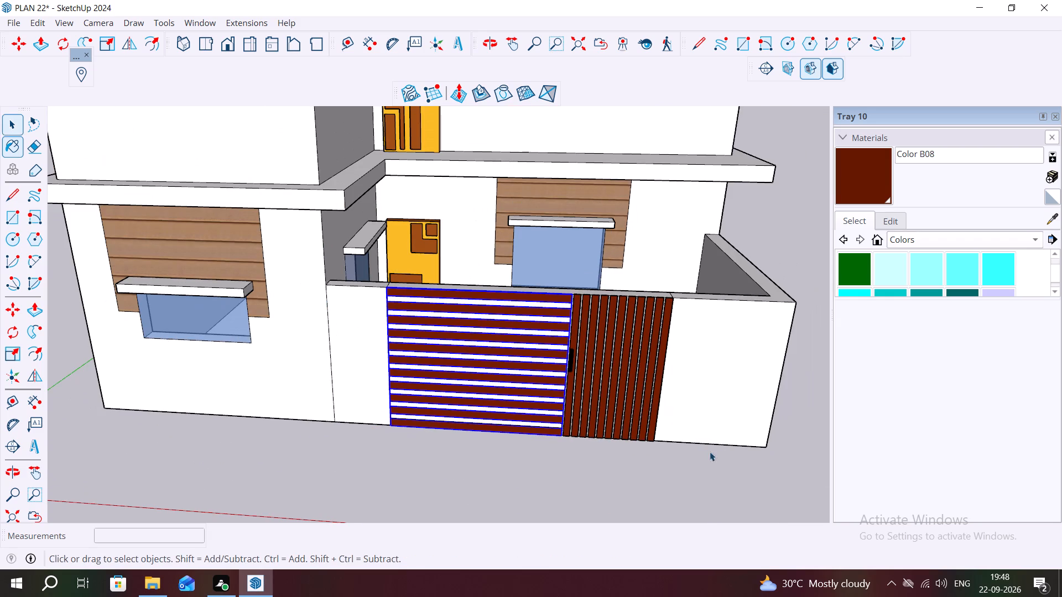
click(815, 407)
Examine the boundary wall's slat panels and black handle up close and against the house front from several angles.
scroll(294, 421, down, 3)
middle_drag(529, 478, 568, 466)
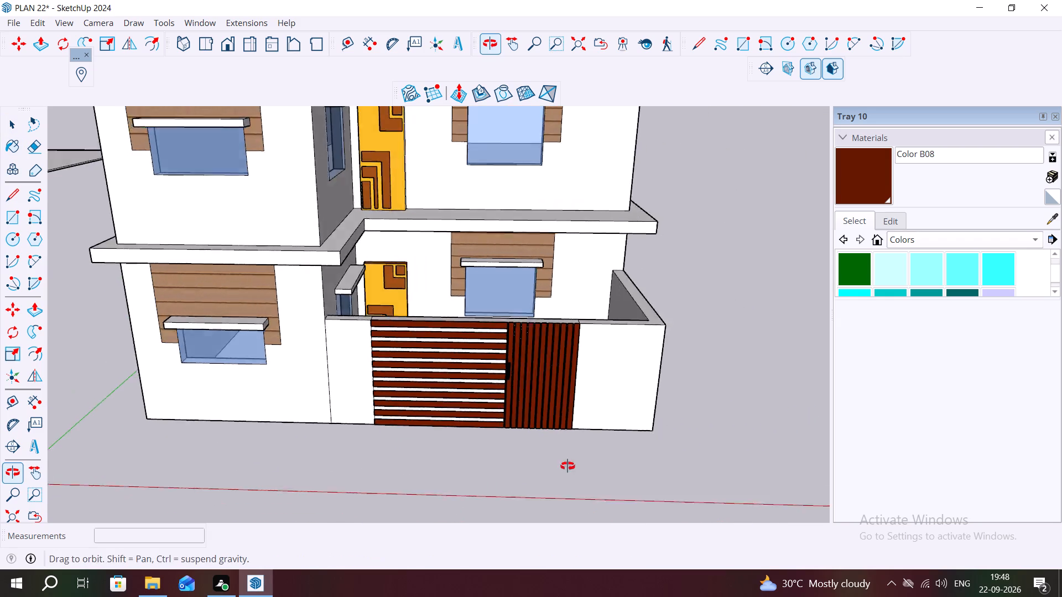
middle_drag(568, 466, 635, 341)
scroll(628, 337, down, 1)
scroll(586, 318, up, 7)
middle_drag(671, 399, 480, 426)
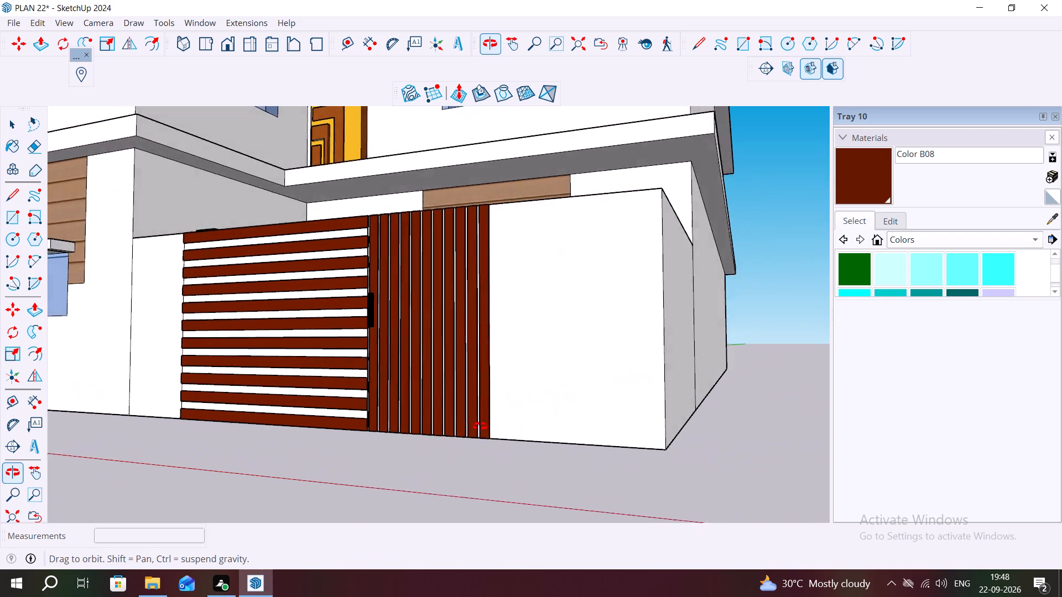
middle_drag(480, 426, 477, 485)
scroll(475, 465, up, 4)
scroll(271, 364, up, 3)
middle_drag(339, 408, 624, 431)
scroll(611, 418, up, 1)
scroll(487, 383, down, 8)
middle_drag(690, 428, 478, 391)
scroll(482, 388, up, 4)
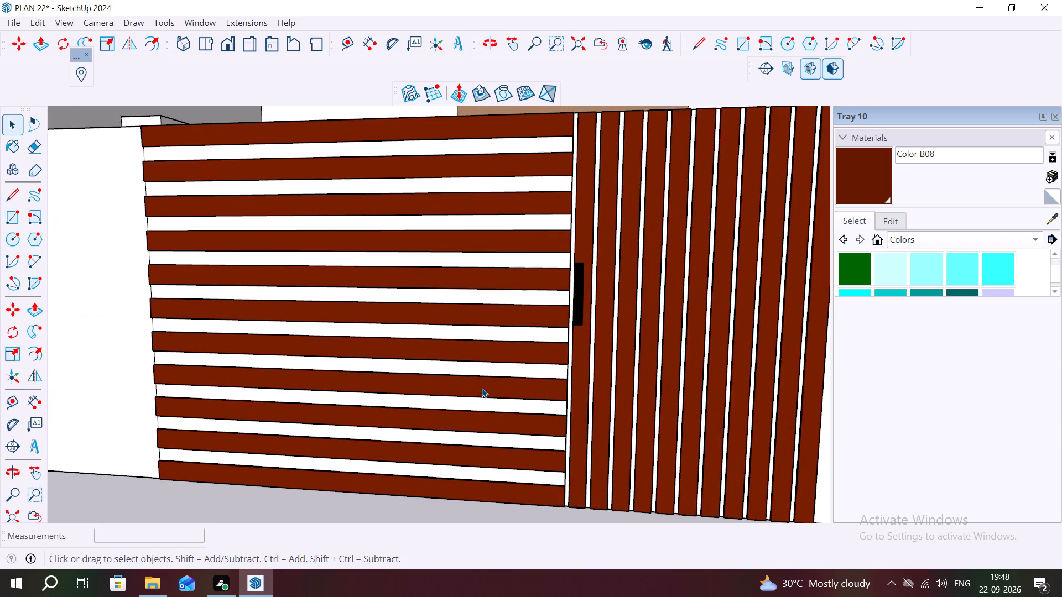
scroll(482, 388, down, 6)
middle_drag(771, 477, 778, 500)
scroll(514, 350, down, 3)
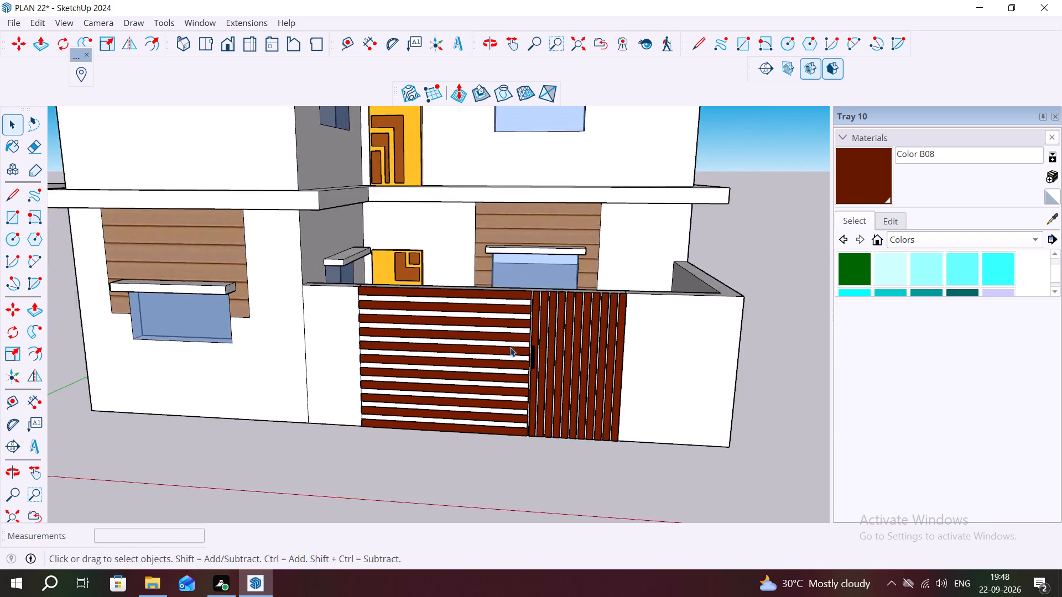
scroll(510, 347, down, 4)
middle_drag(717, 438, 782, 419)
scroll(781, 437, up, 1)
scroll(757, 381, up, 3)
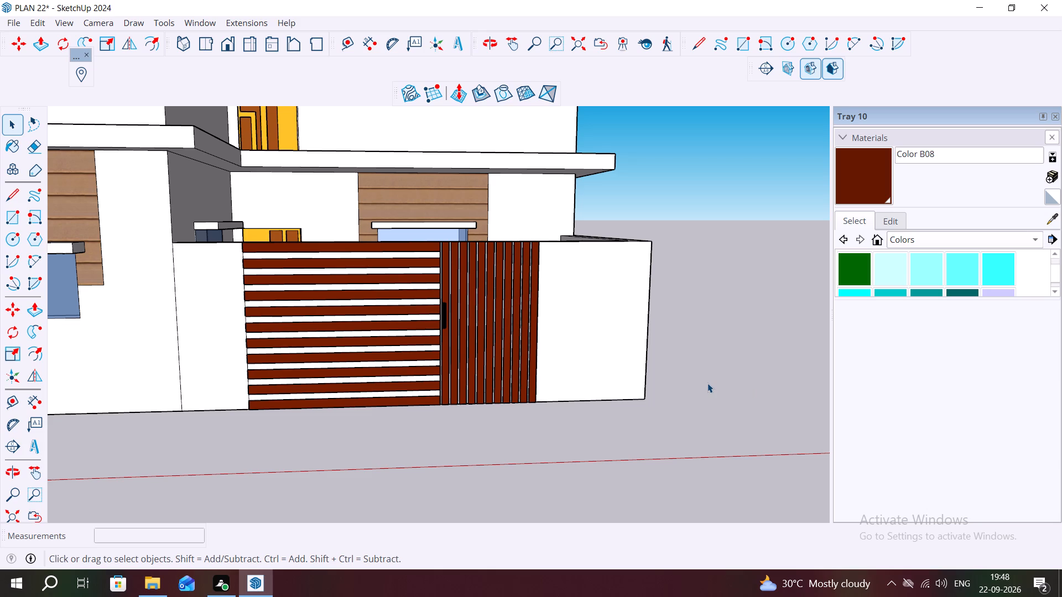
scroll(787, 459, up, 1)
scroll(518, 337, up, 3)
scroll(440, 321, down, 7)
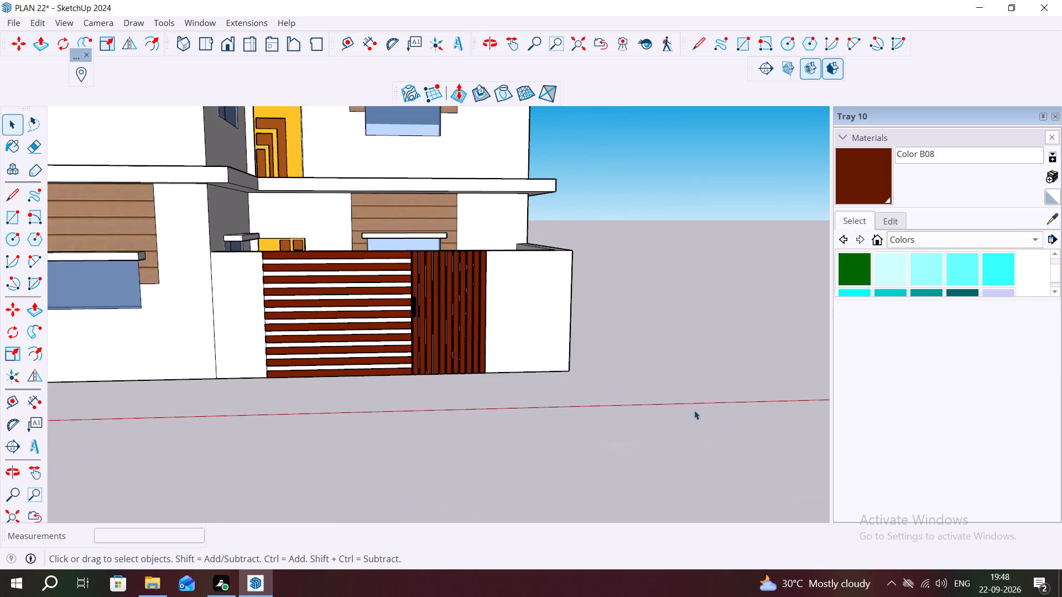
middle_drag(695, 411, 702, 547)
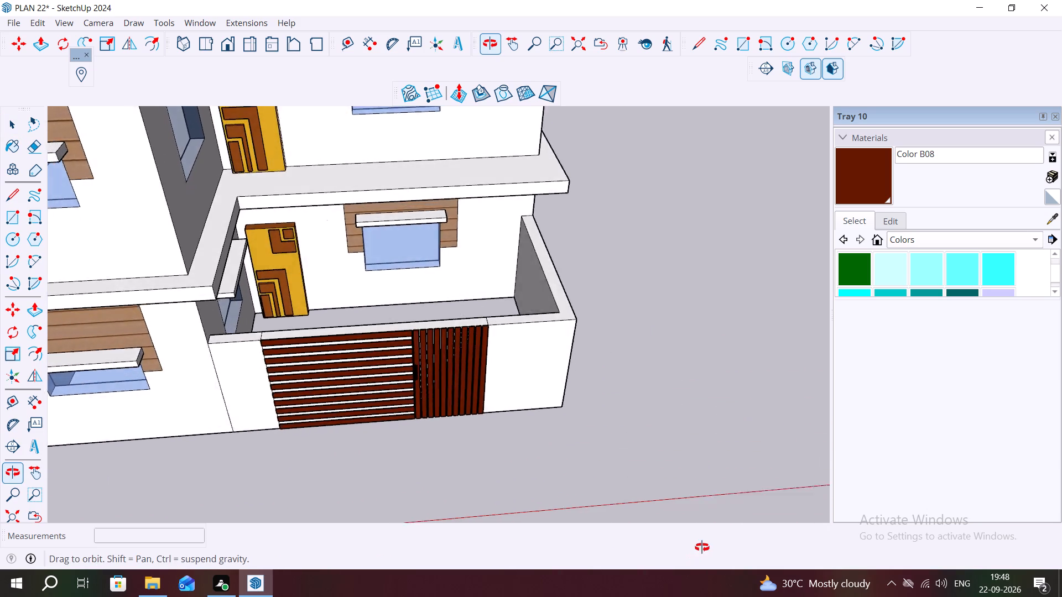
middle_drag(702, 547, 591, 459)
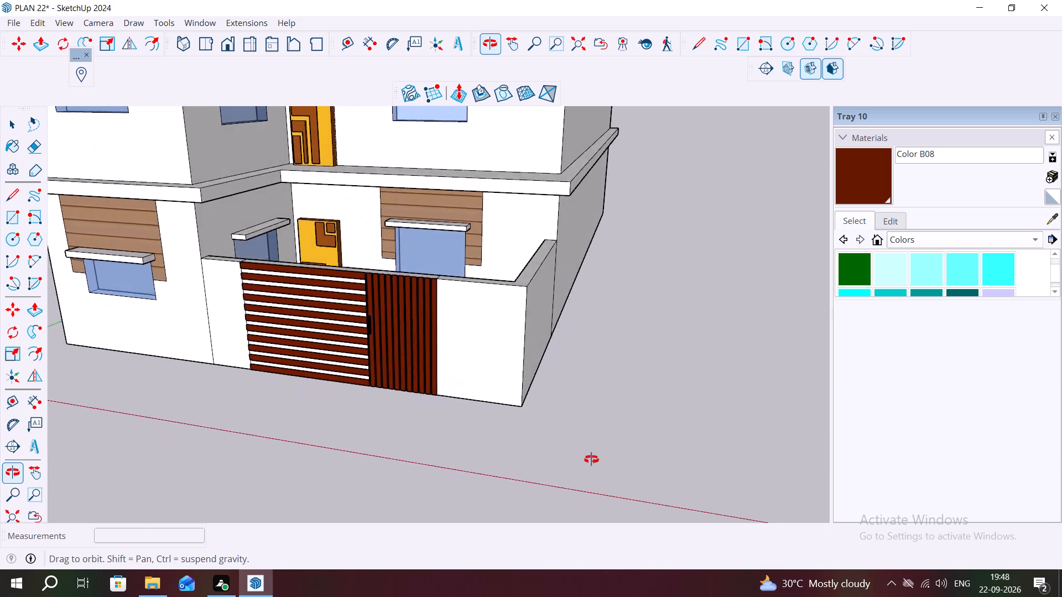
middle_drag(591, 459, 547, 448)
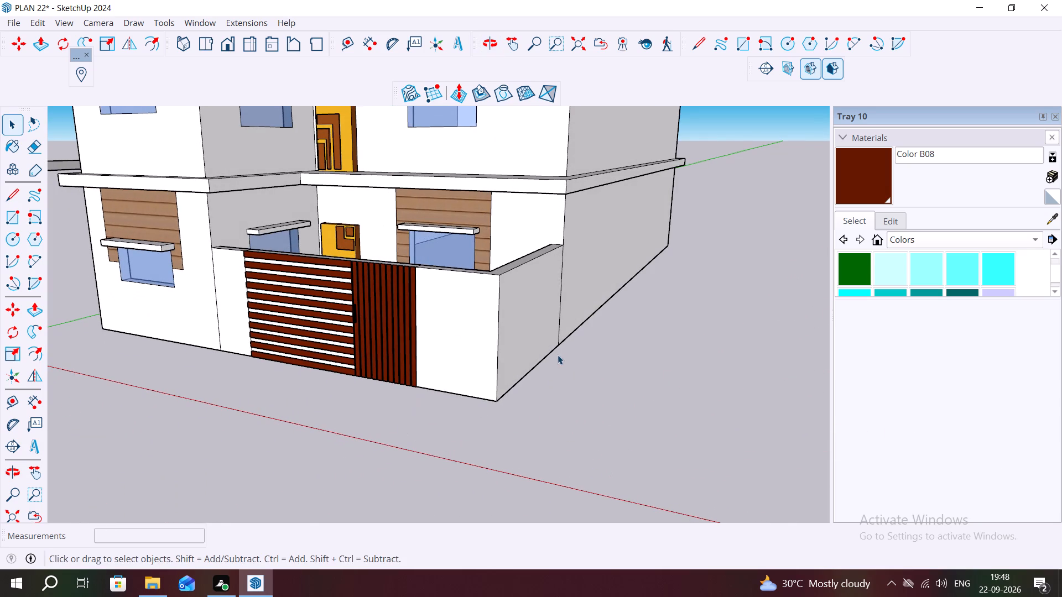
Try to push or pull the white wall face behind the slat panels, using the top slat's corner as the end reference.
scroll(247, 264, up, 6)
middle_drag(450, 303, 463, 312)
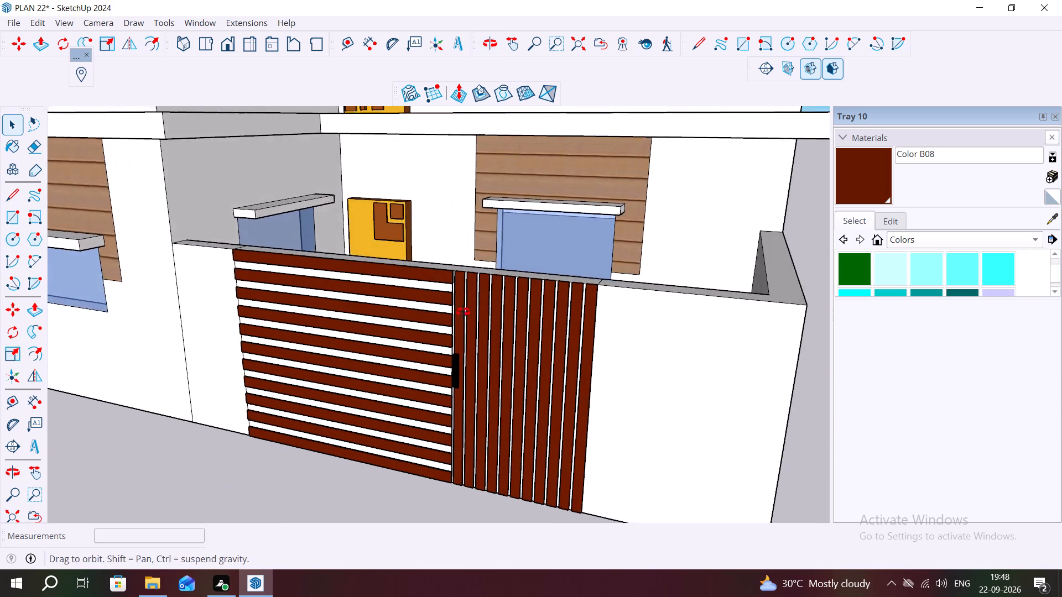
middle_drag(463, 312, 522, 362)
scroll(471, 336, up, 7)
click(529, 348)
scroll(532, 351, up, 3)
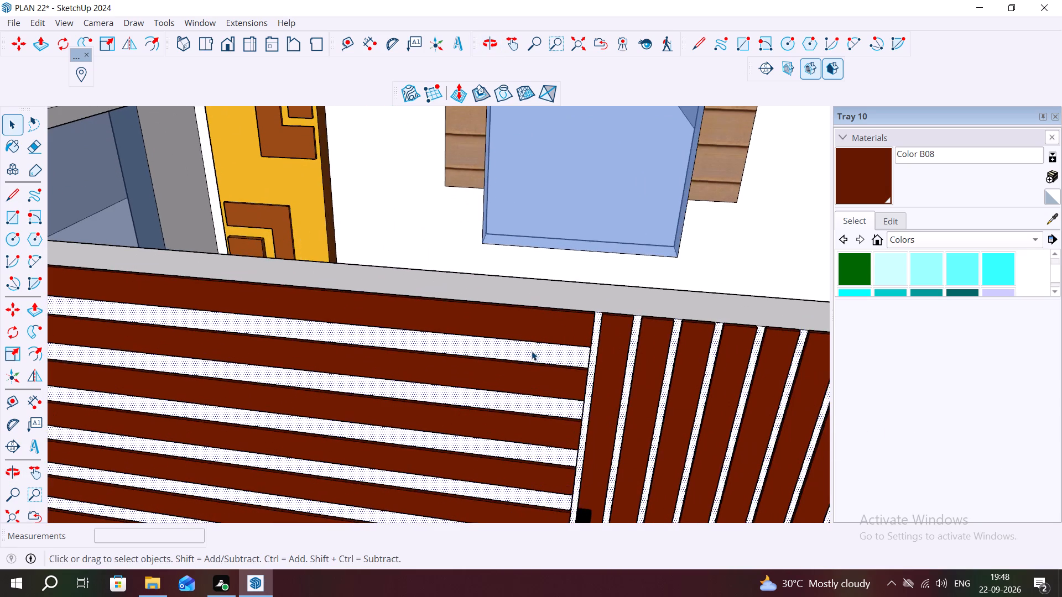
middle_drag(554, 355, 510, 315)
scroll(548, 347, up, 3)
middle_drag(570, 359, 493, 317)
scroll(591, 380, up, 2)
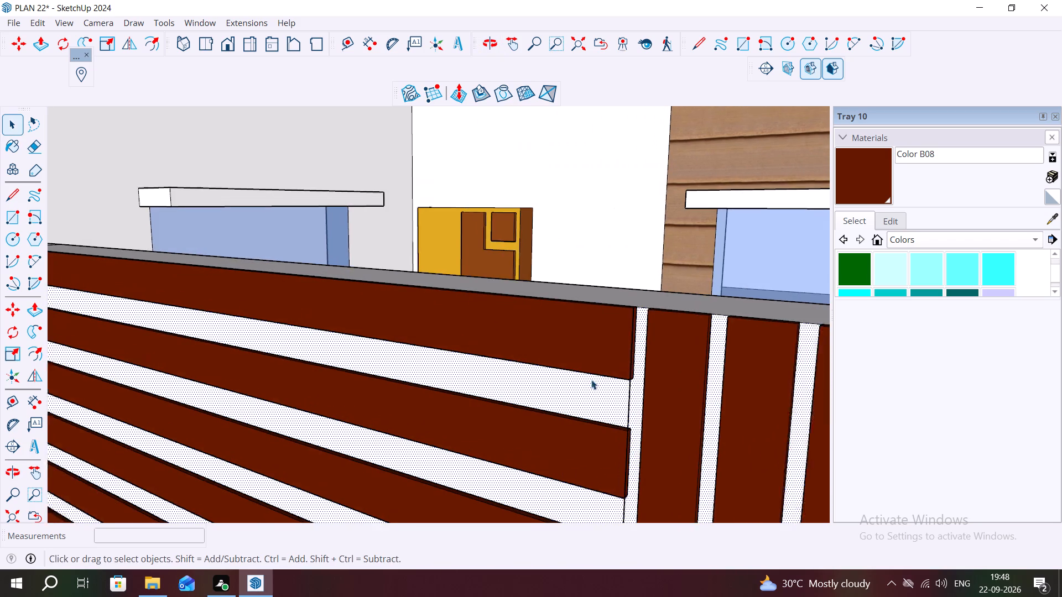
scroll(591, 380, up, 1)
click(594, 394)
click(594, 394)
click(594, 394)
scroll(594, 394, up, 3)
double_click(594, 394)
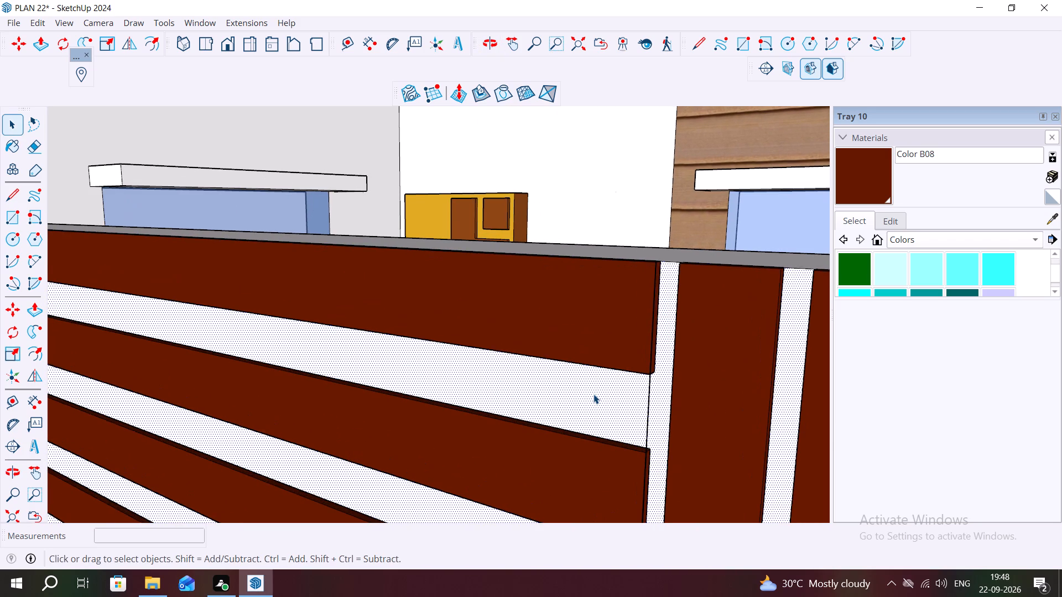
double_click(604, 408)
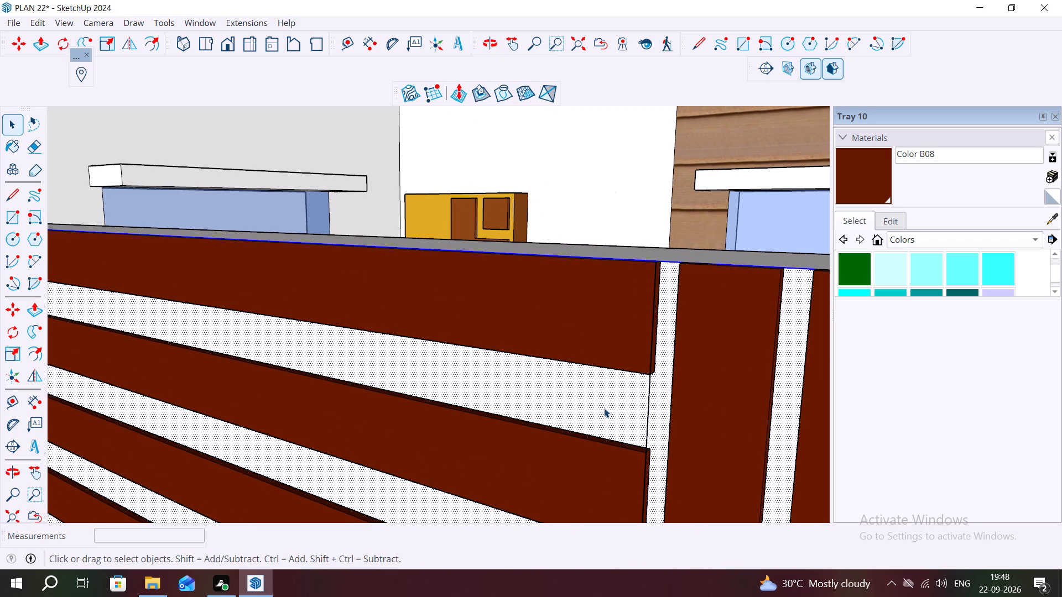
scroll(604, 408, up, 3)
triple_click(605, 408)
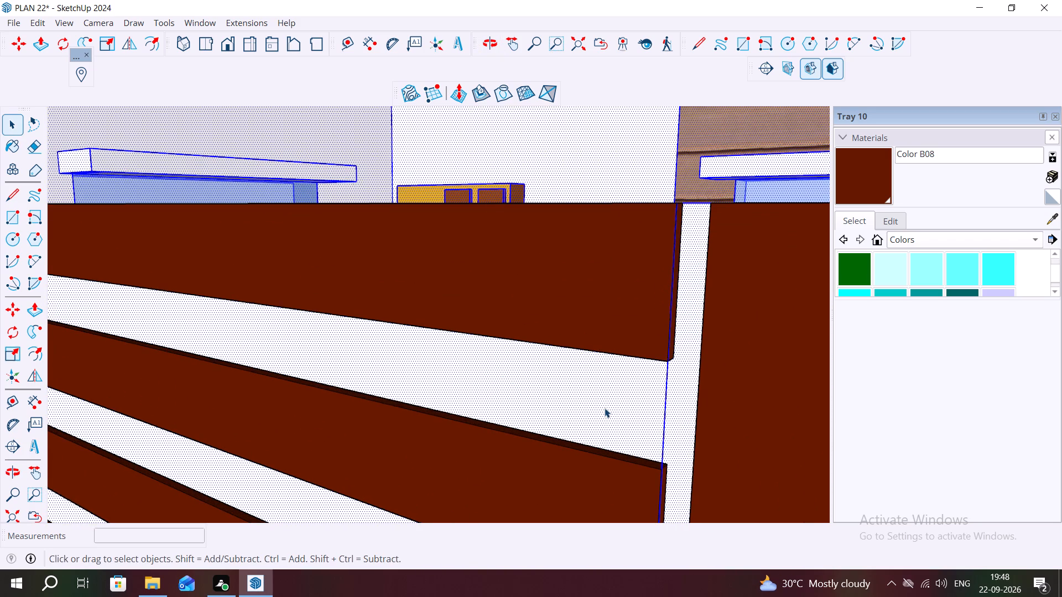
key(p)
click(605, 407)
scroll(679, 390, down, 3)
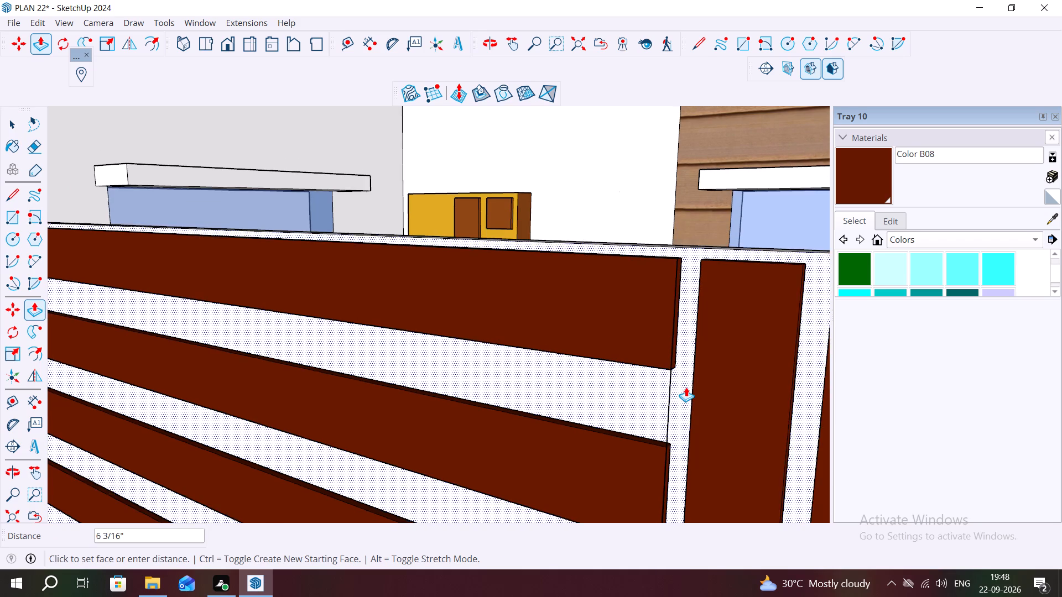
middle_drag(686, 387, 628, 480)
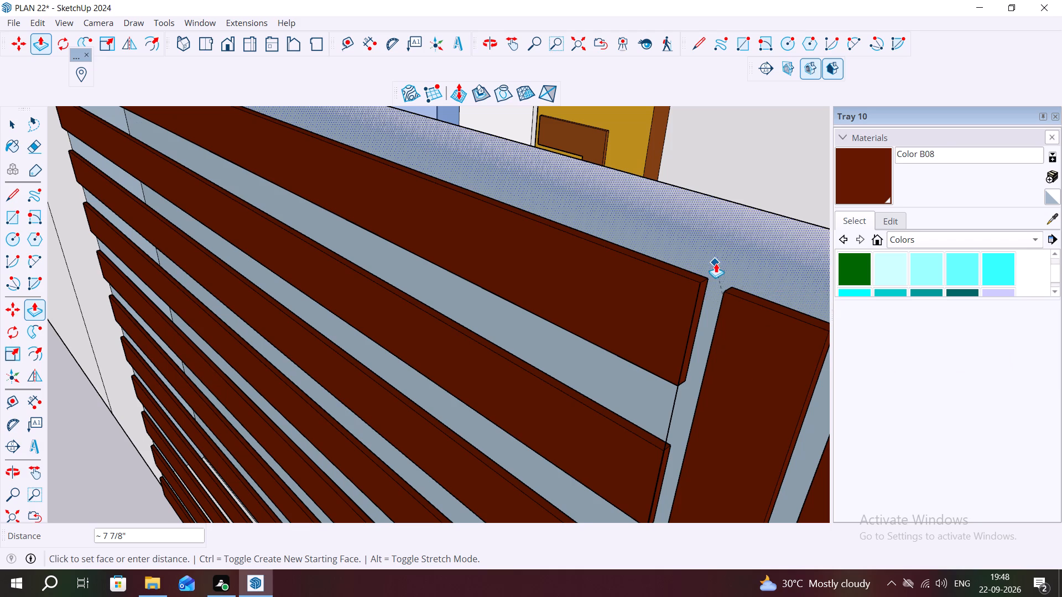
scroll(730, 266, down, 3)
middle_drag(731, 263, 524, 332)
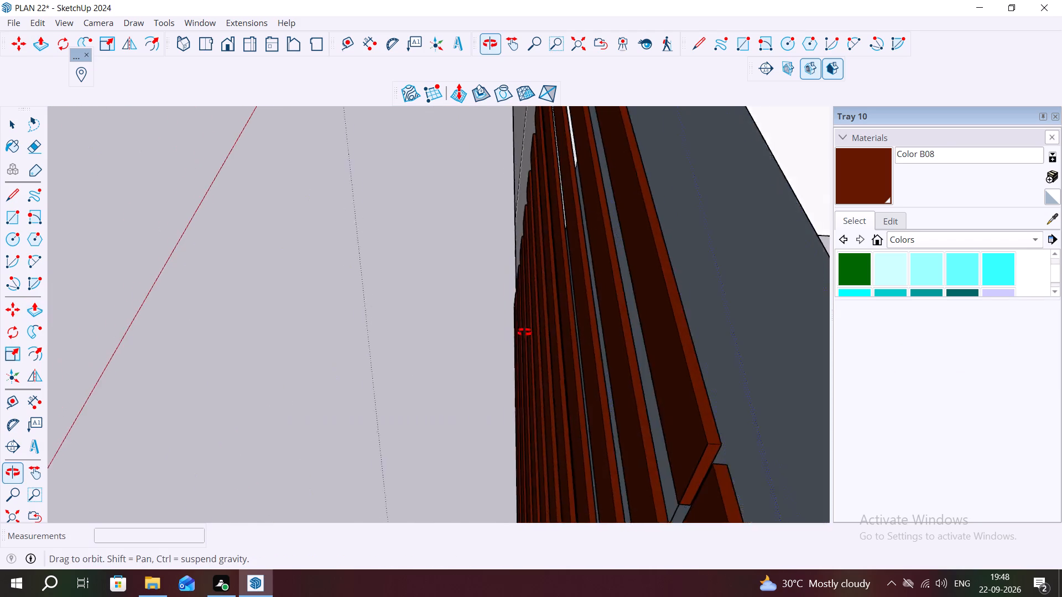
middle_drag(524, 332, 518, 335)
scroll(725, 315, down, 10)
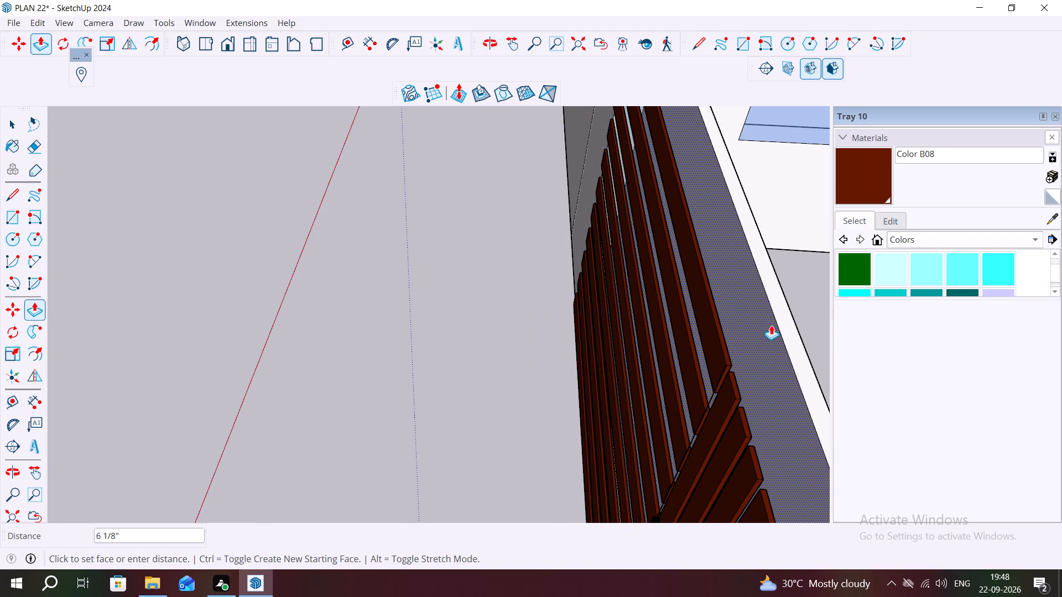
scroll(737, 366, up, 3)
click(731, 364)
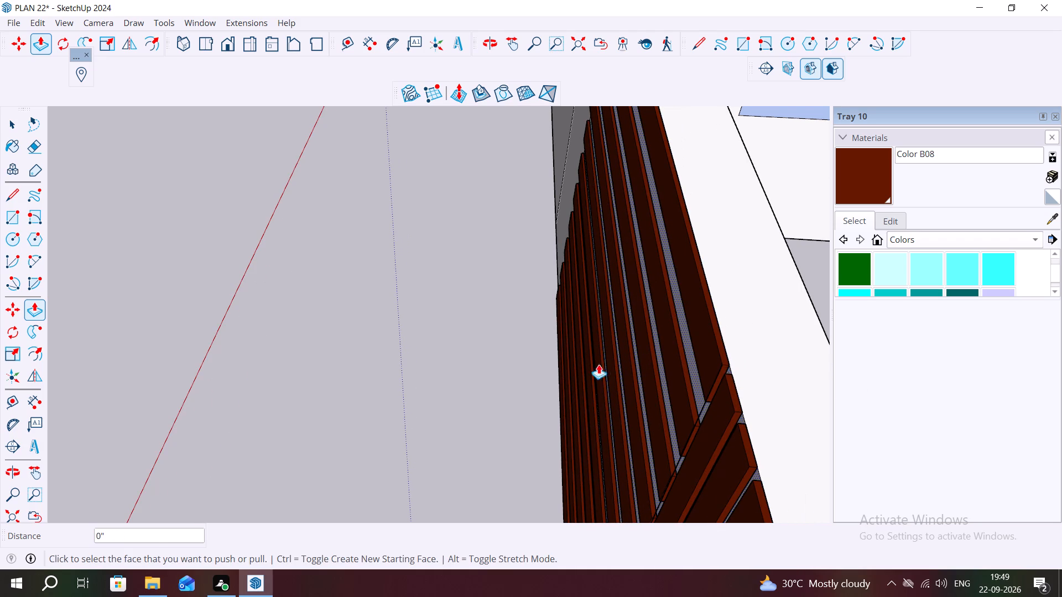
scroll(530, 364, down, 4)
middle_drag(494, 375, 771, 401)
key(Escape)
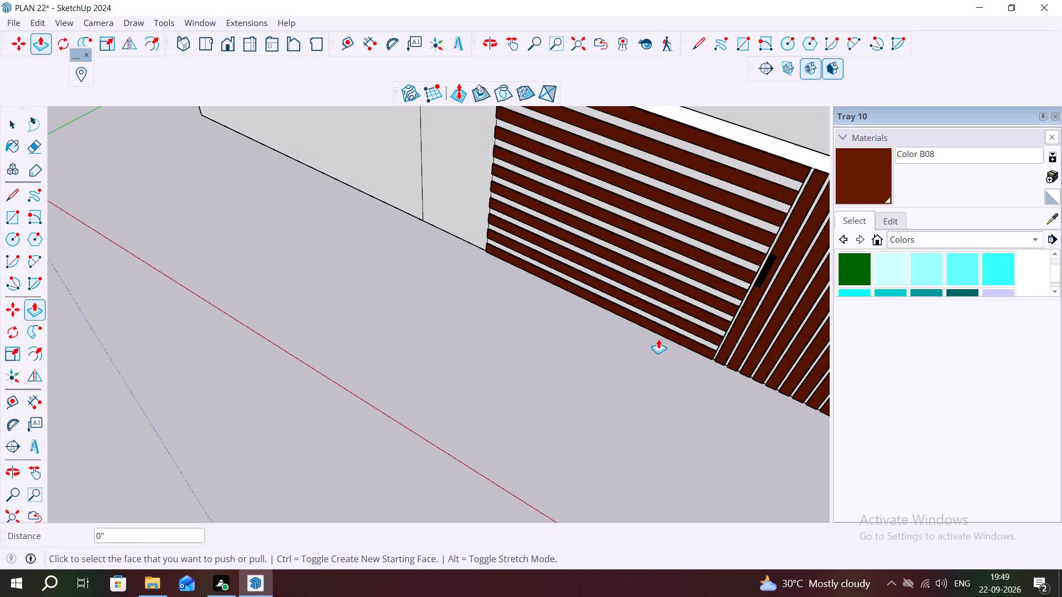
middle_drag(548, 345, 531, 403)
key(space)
Examine the slat panels and handle on the boundary wall from above, from the front and from a low angle.
scroll(478, 266, down, 8)
middle_drag(456, 277, 441, 331)
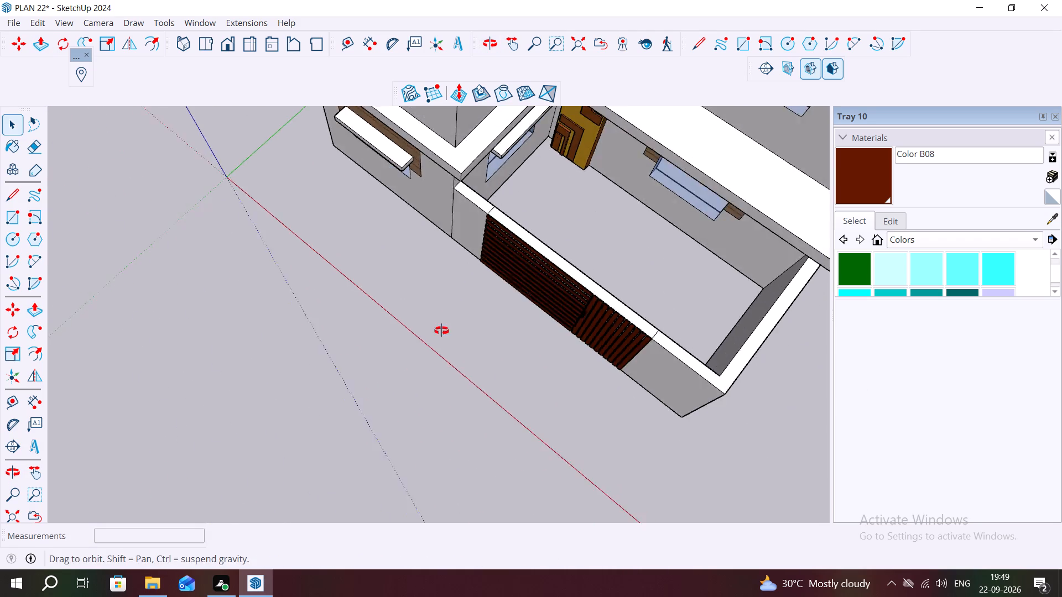
middle_drag(441, 331, 690, 292)
scroll(549, 200, down, 6)
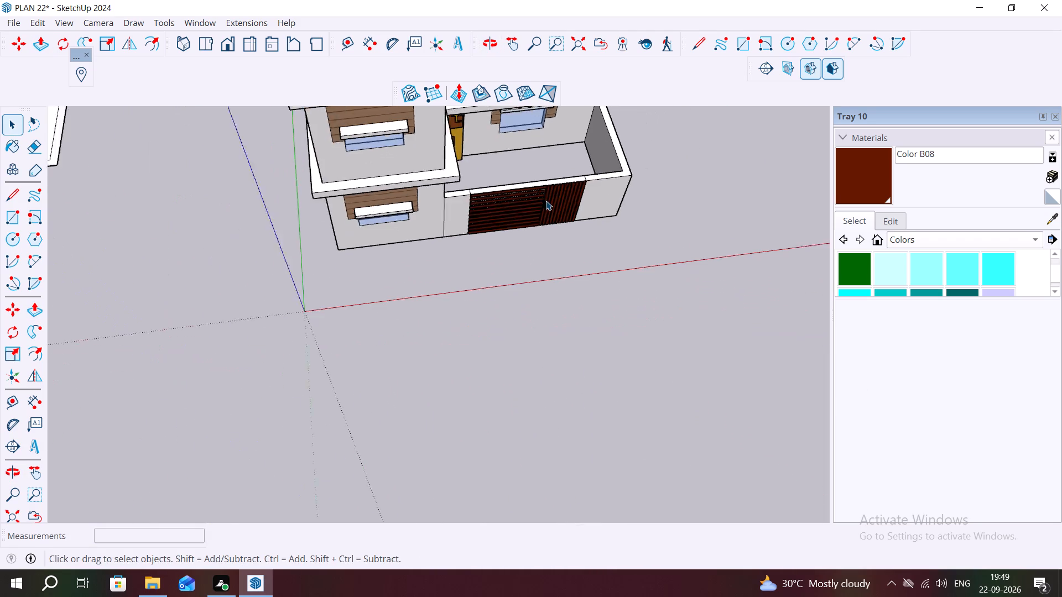
scroll(546, 201, down, 1)
middle_drag(589, 302, 528, 0)
scroll(595, 245, up, 15)
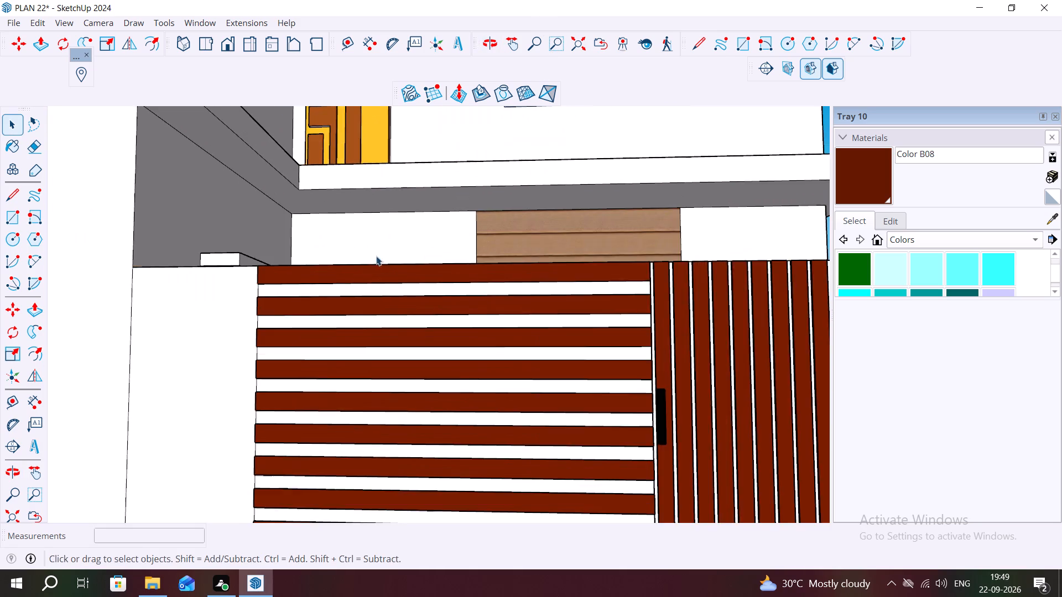
scroll(376, 256, up, 5)
scroll(387, 245, down, 8)
middle_drag(658, 389, 726, 383)
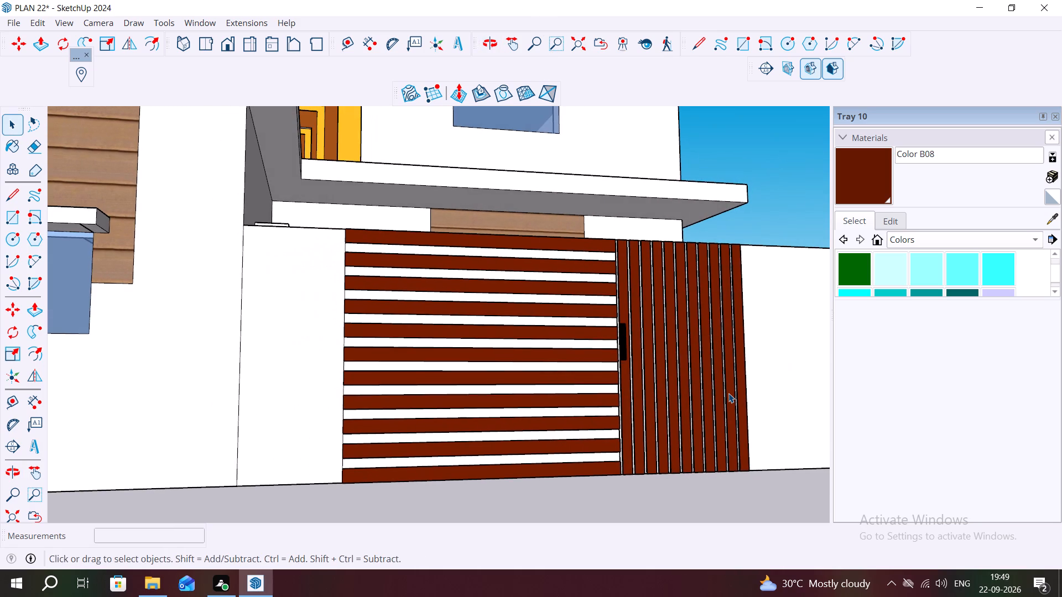
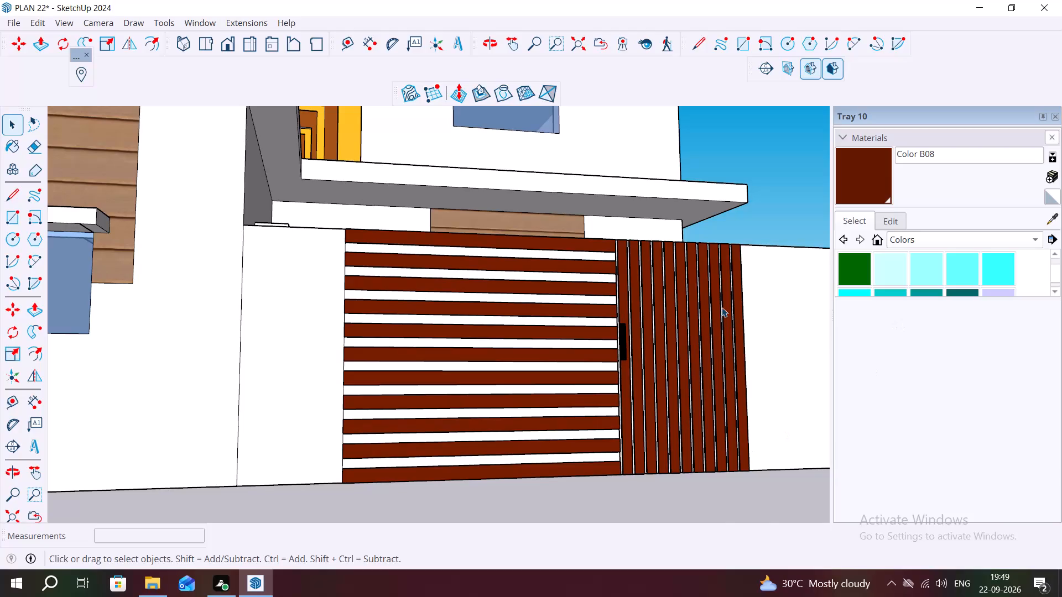
Examine the boundary wall's slat panels and handle up close, then against the house front from low and raised angles.
scroll(690, 303, up, 3)
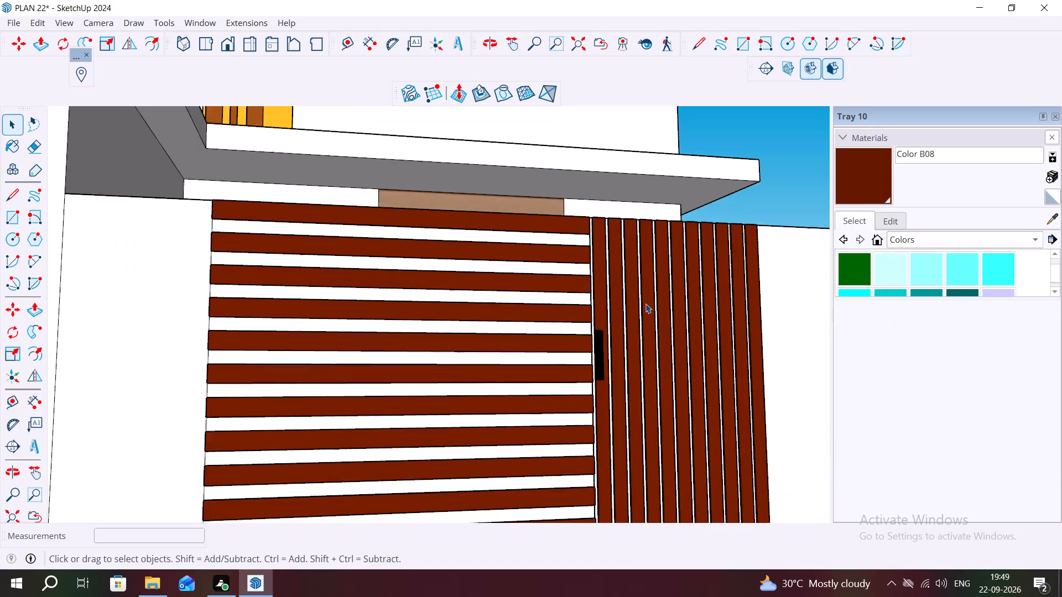
scroll(645, 303, up, 4)
middle_drag(647, 269, 481, 234)
scroll(481, 234, down, 7)
middle_drag(425, 263, 484, 417)
scroll(484, 417, down, 1)
scroll(485, 397, up, 4)
scroll(464, 333, down, 9)
middle_drag(470, 390, 535, 305)
scroll(535, 305, down, 1)
scroll(520, 311, up, 7)
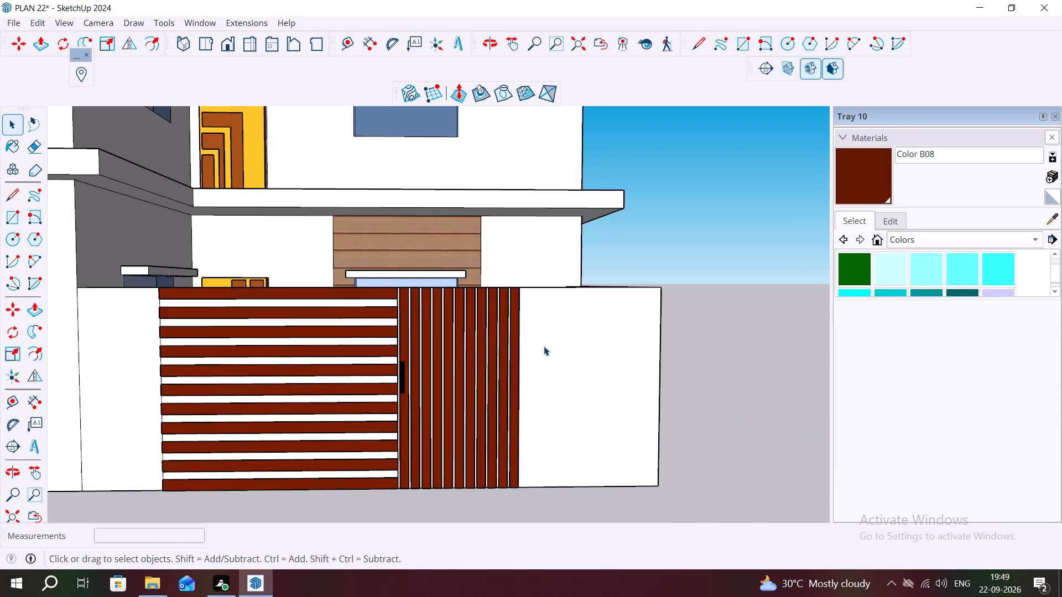
scroll(547, 344, down, 7)
middle_drag(592, 363, 611, 430)
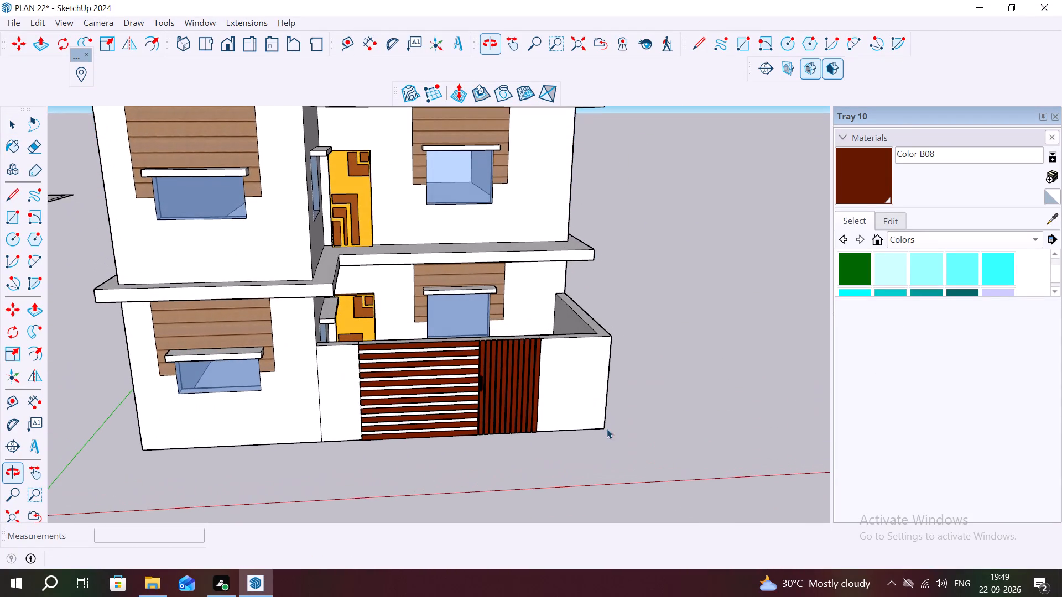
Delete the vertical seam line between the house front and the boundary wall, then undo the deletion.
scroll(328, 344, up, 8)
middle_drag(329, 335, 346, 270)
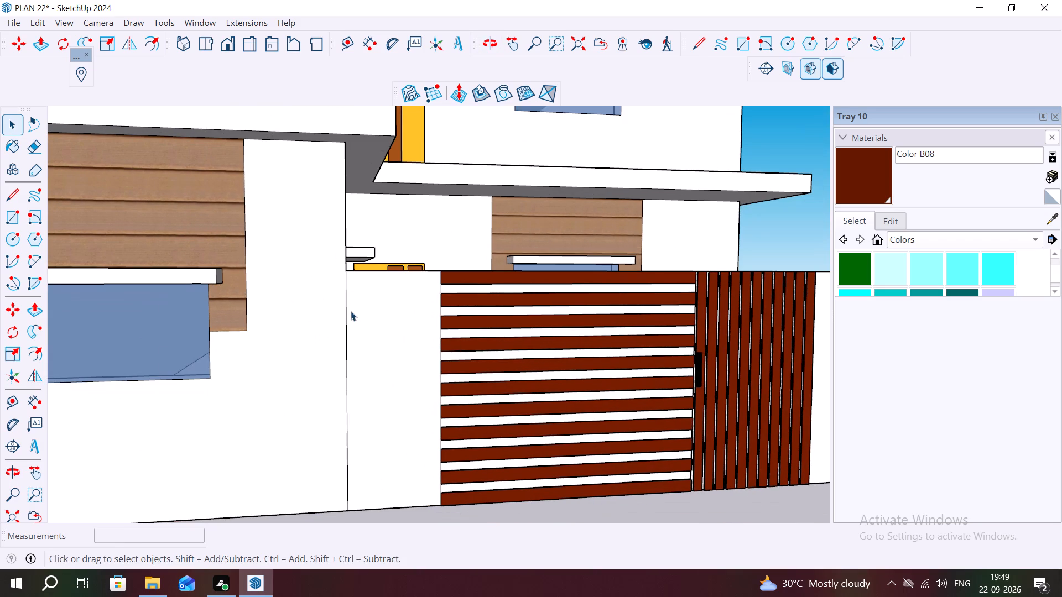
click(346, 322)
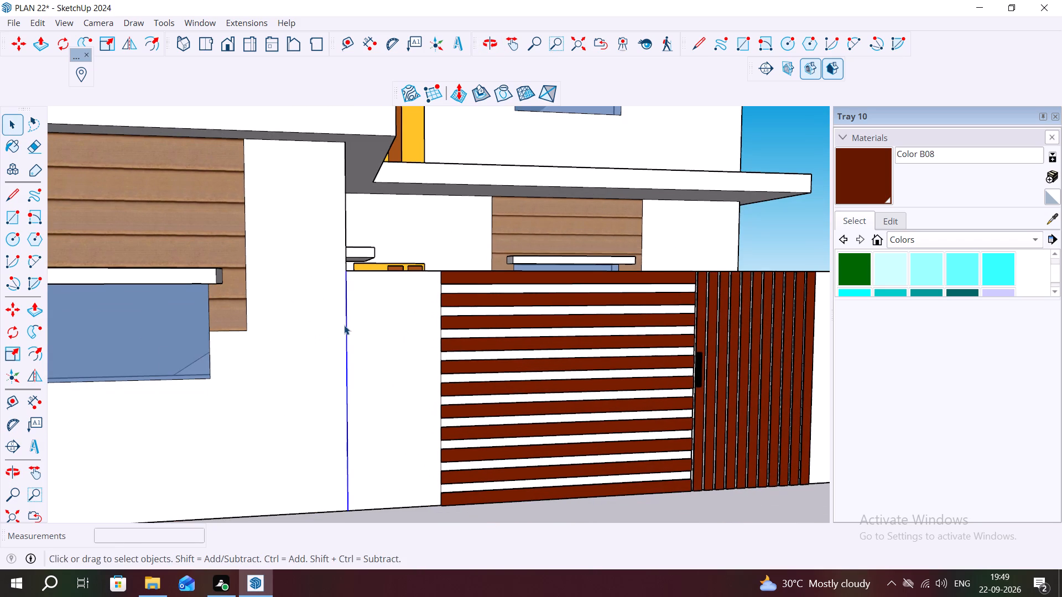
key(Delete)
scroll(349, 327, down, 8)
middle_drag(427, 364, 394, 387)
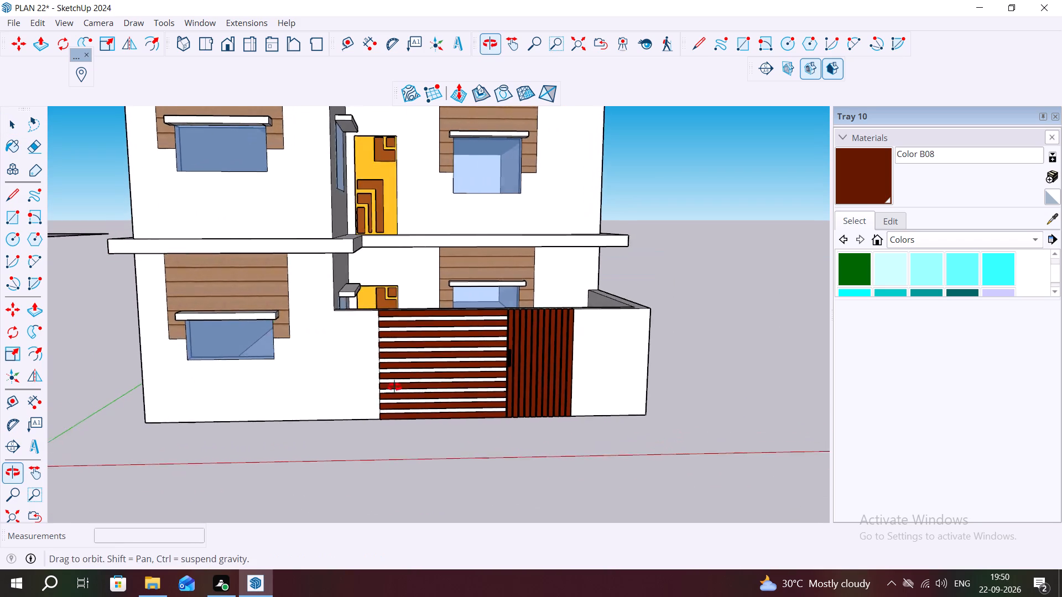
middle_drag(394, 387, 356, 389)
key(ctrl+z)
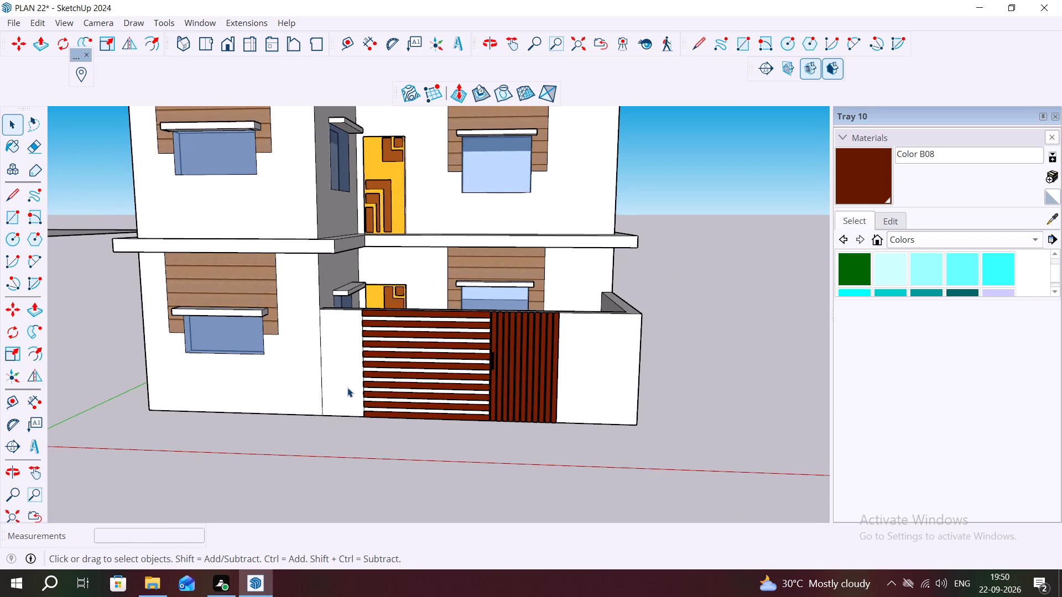
Draw a 10' 9" by 18' 9 7/8" rectangle on the house's underside, closing the open floor of the front courtyard behind the boundary wall.
middle_drag(391, 409, 271, 412)
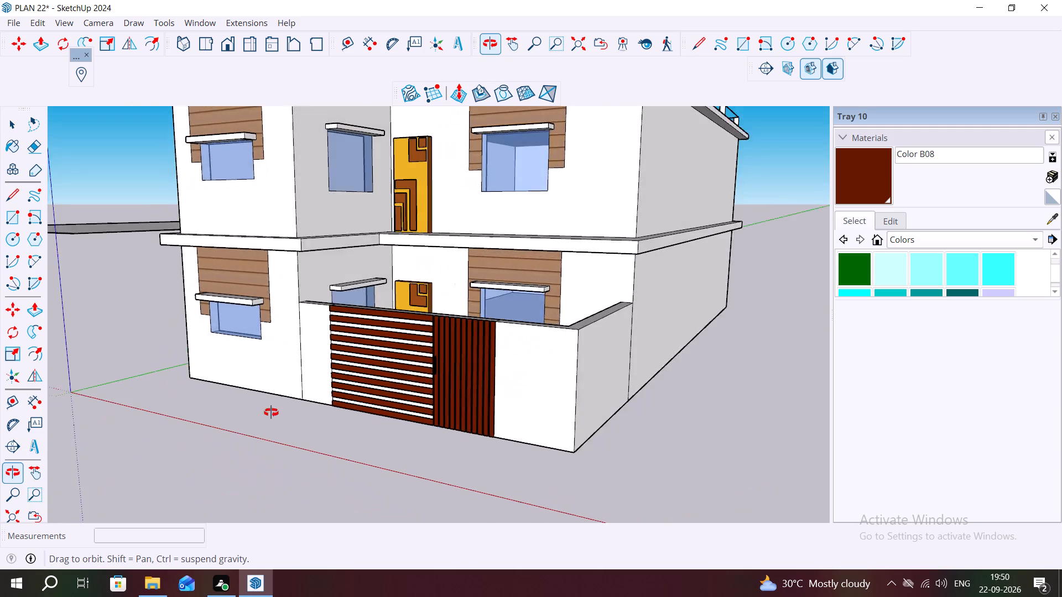
middle_drag(271, 412, 256, 411)
scroll(454, 422, up, 7)
middle_drag(288, 353, 359, 383)
scroll(316, 271, down, 3)
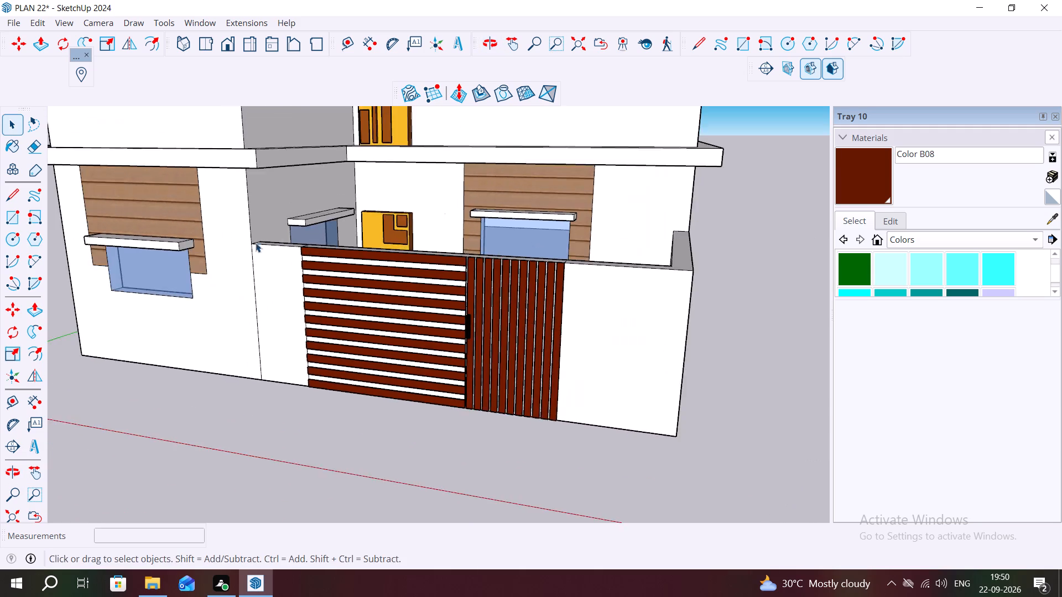
scroll(256, 243, down, 5)
middle_drag(382, 385, 478, 295)
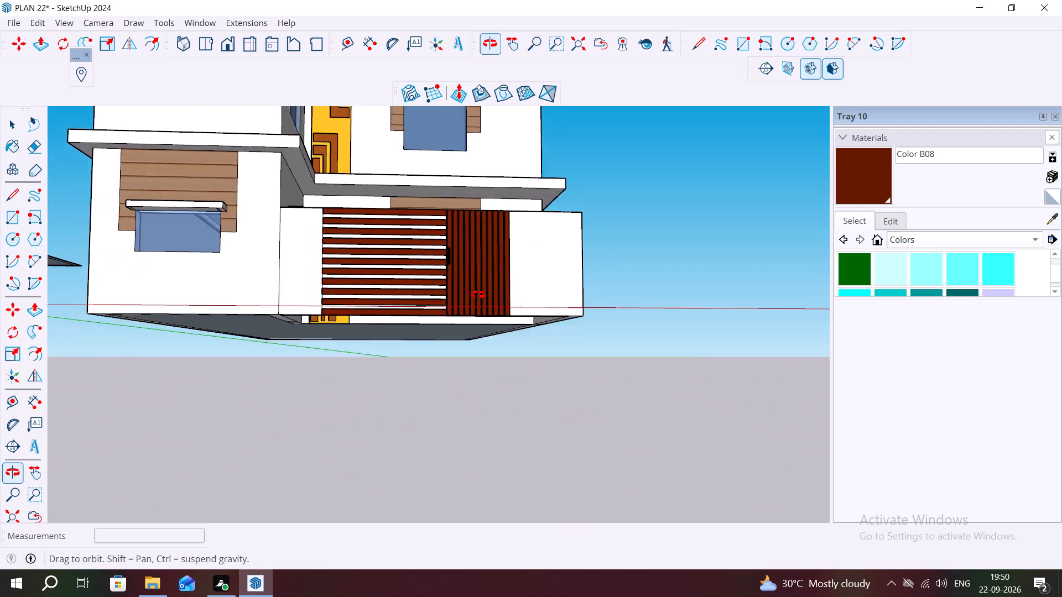
middle_drag(478, 295, 386, 85)
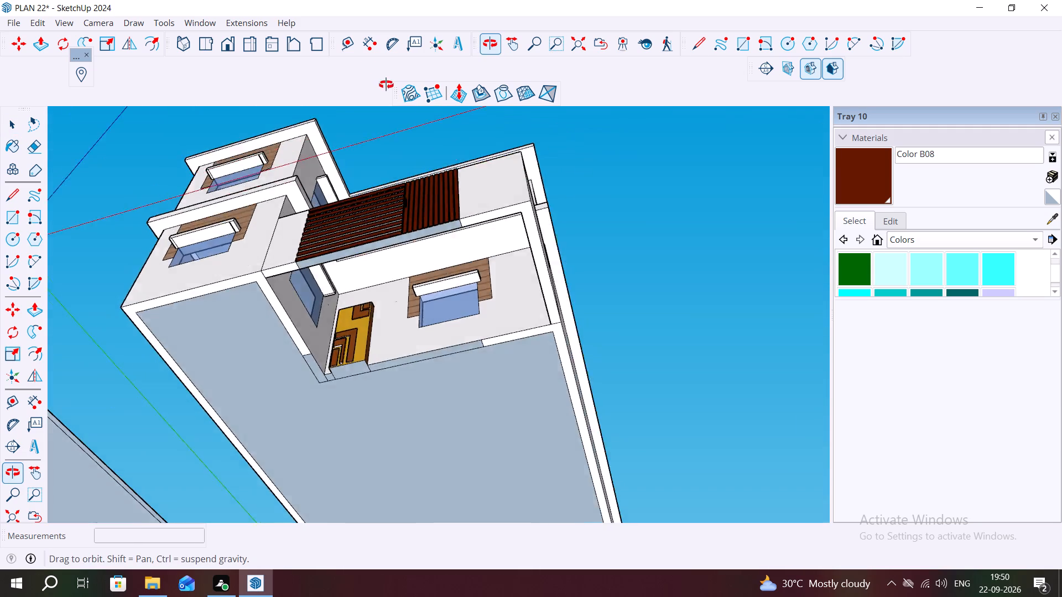
middle_drag(386, 85, 362, 59)
scroll(435, 258, up, 3)
scroll(162, 310, down, 3)
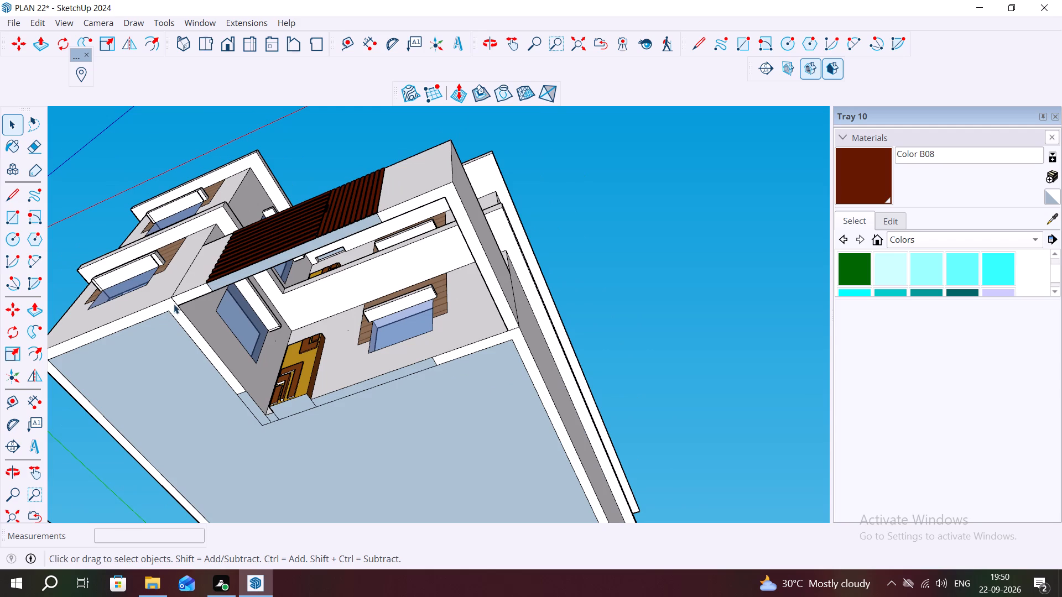
key(r)
click(172, 296)
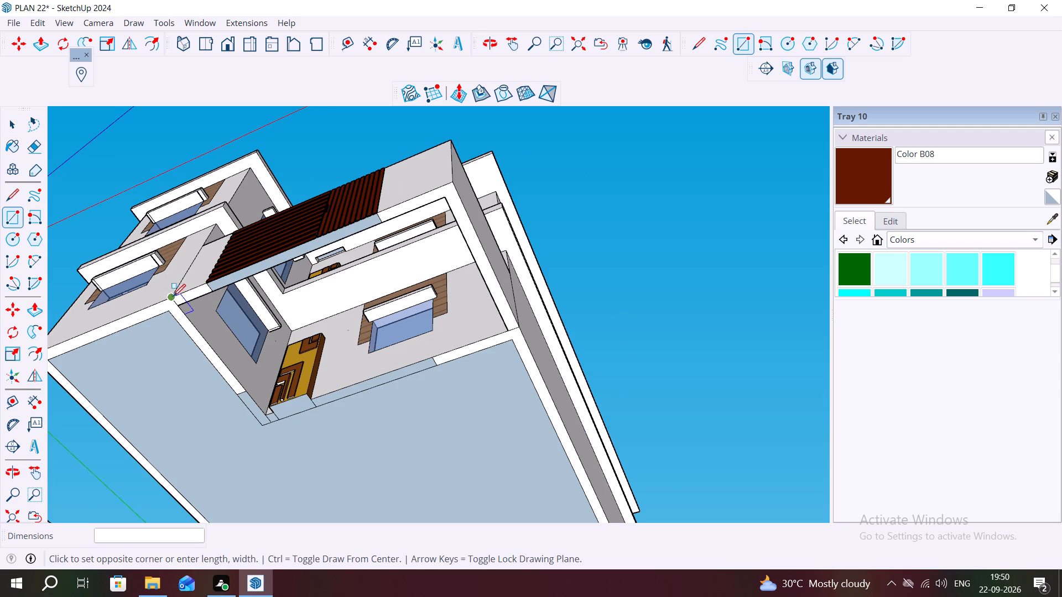
click(516, 328)
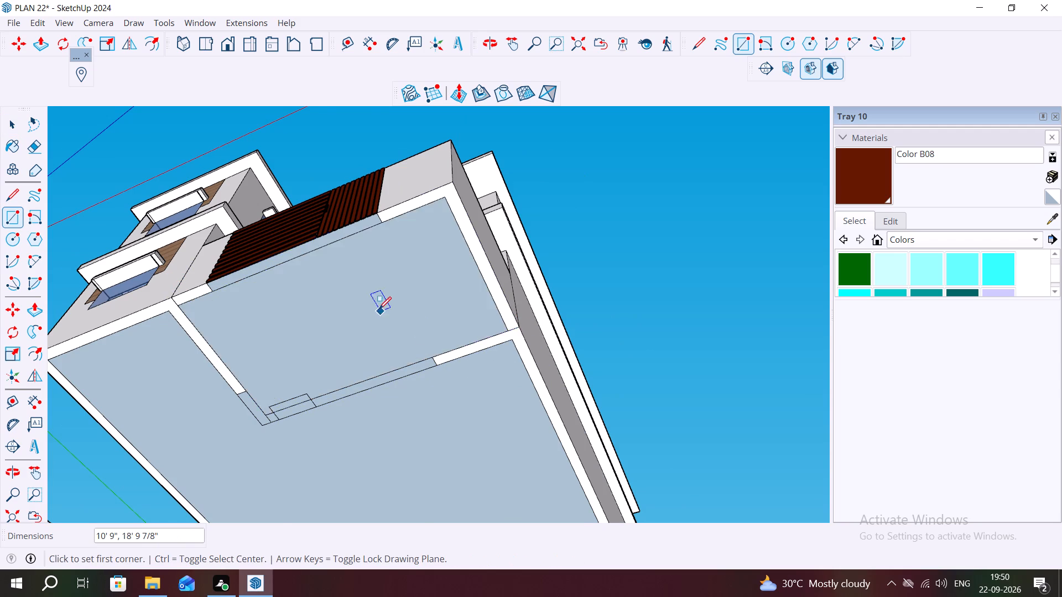
scroll(378, 308, down, 3)
middle_drag(333, 329, 396, 448)
scroll(396, 448, down, 5)
middle_drag(372, 210, 417, 517)
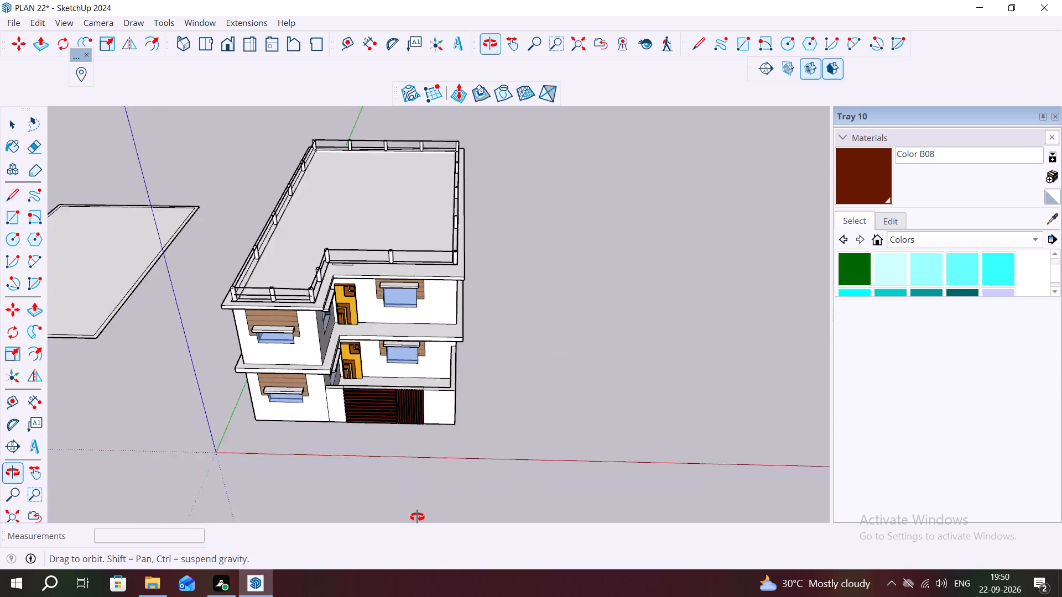
middle_drag(417, 517, 420, 530)
scroll(521, 395, up, 7)
key(space)
Examine the boundary wall, slat panels and house from the front, up close and around to the side wall.
scroll(487, 362, down, 5)
middle_drag(538, 413, 542, 423)
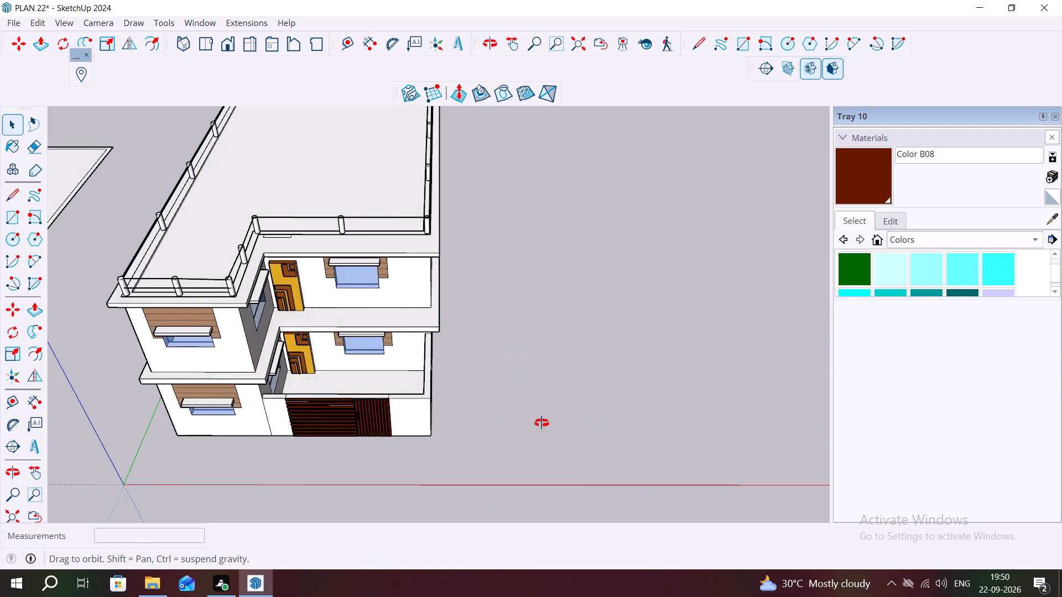
middle_drag(542, 423, 596, 252)
scroll(356, 369, up, 7)
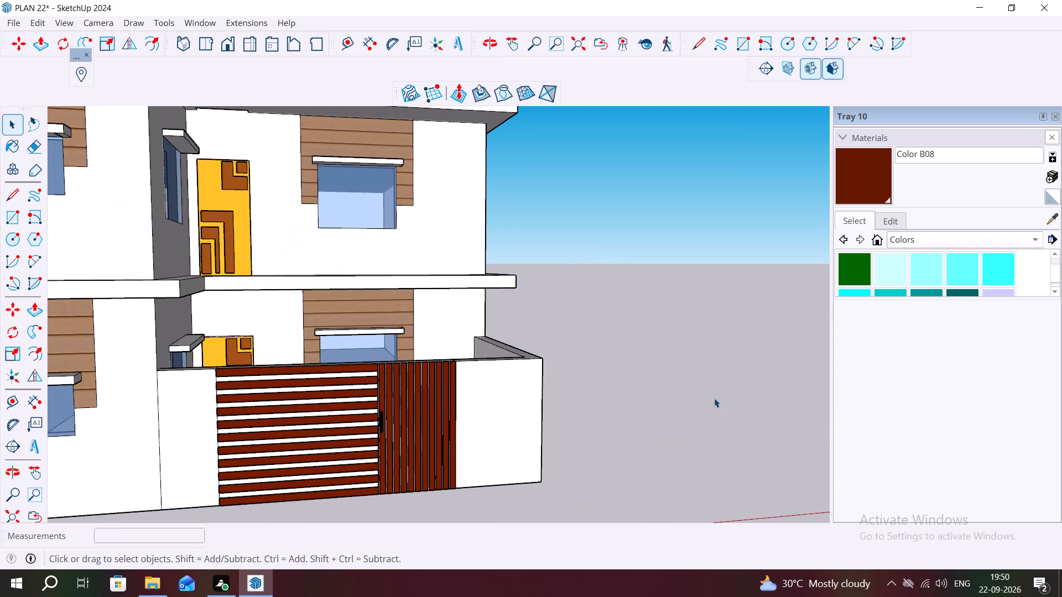
middle_drag(693, 399, 658, 316)
scroll(652, 331, up, 3)
scroll(652, 331, down, 2)
middle_drag(699, 343, 708, 391)
scroll(420, 415, up, 8)
scroll(634, 354, down, 7)
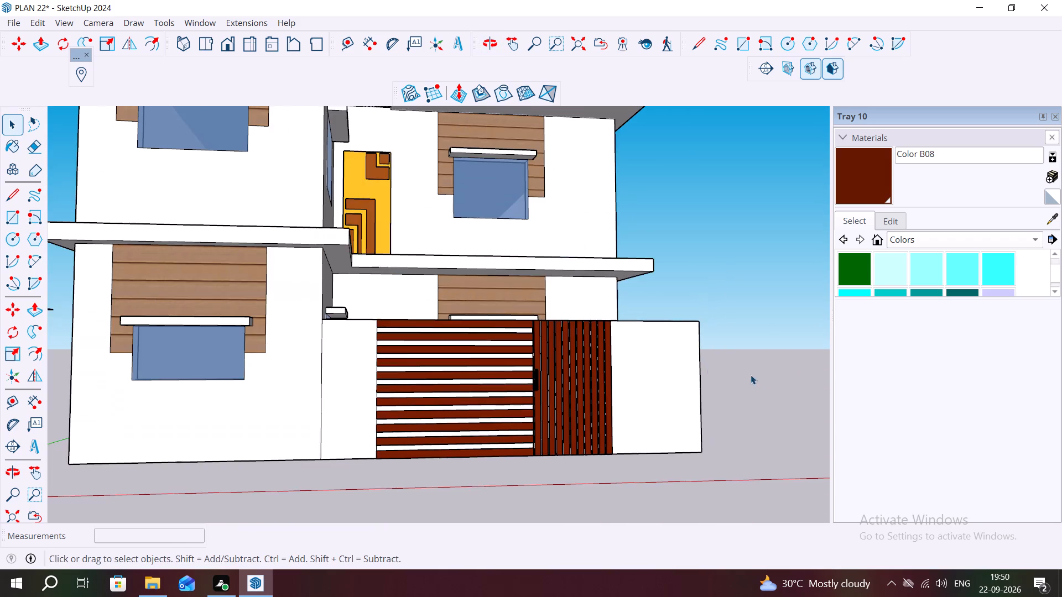
middle_drag(762, 378, 744, 425)
scroll(576, 430, up, 7)
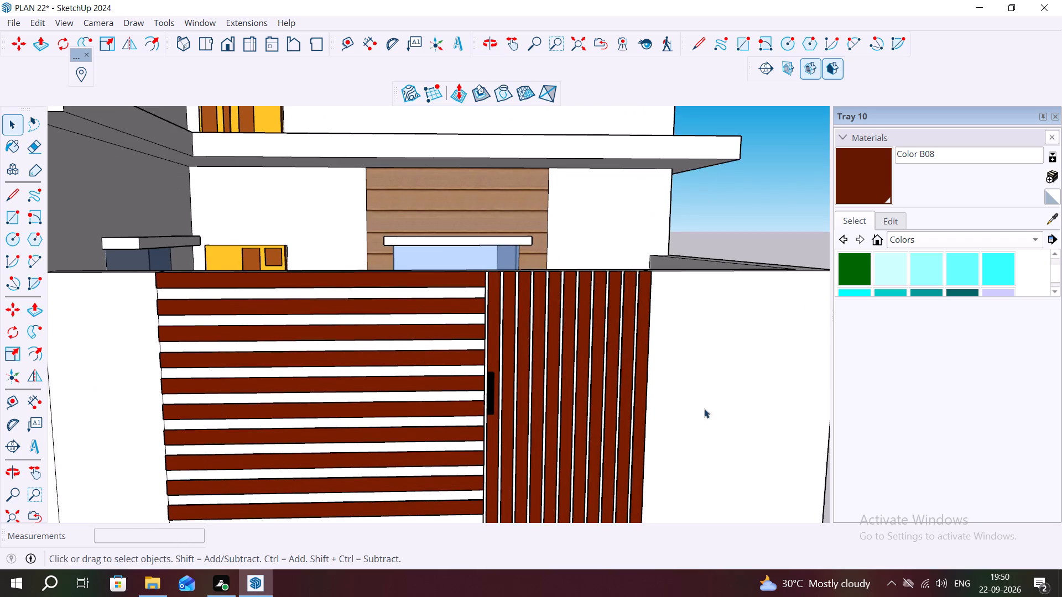
scroll(702, 371, down, 6)
middle_drag(697, 381, 697, 410)
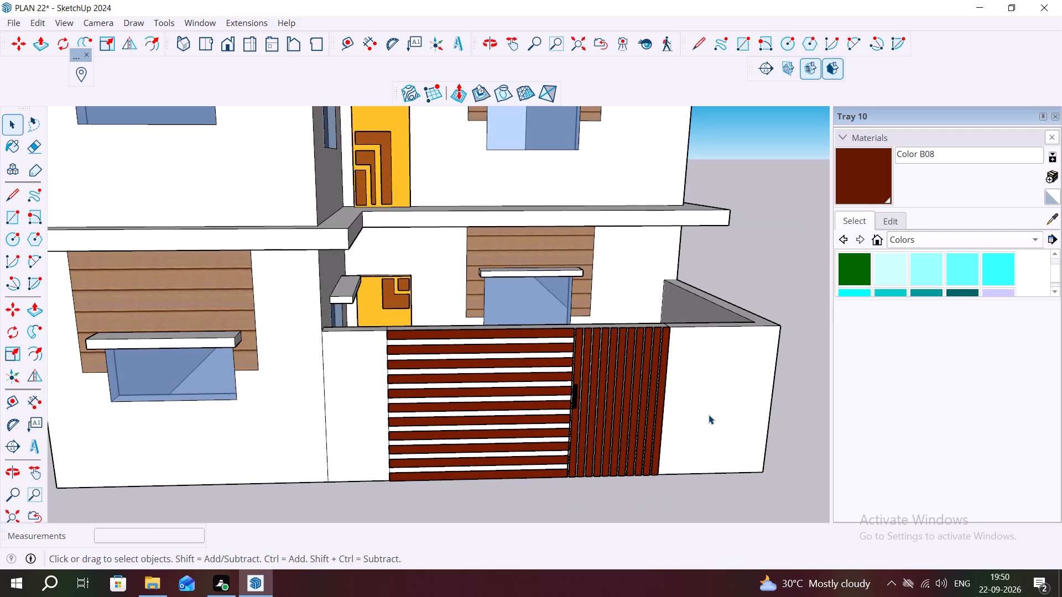
scroll(572, 392, up, 7)
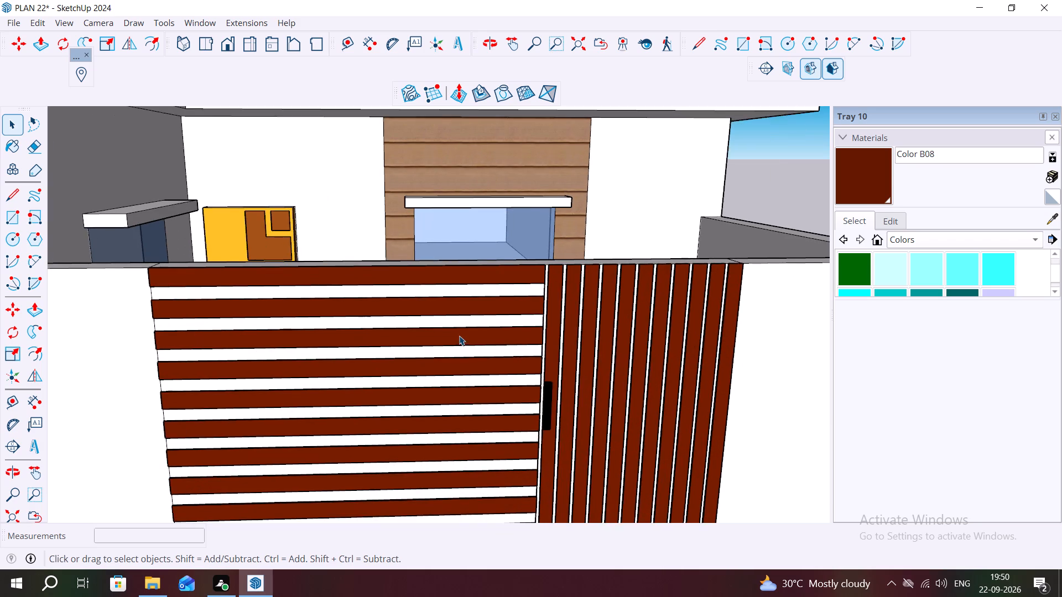
scroll(459, 336, down, 6)
middle_drag(612, 395, 535, 387)
scroll(535, 387, down, 1)
scroll(482, 384, up, 3)
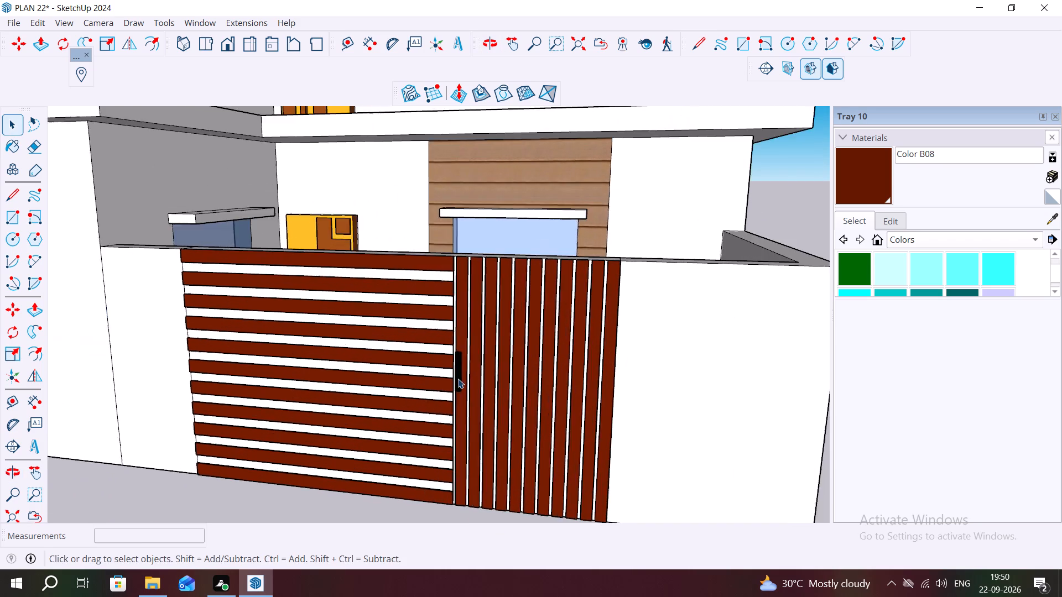
scroll(458, 379, up, 9)
scroll(342, 363, down, 3)
middle_drag(422, 370, 486, 374)
scroll(488, 365, down, 20)
scroll(488, 365, down, 1)
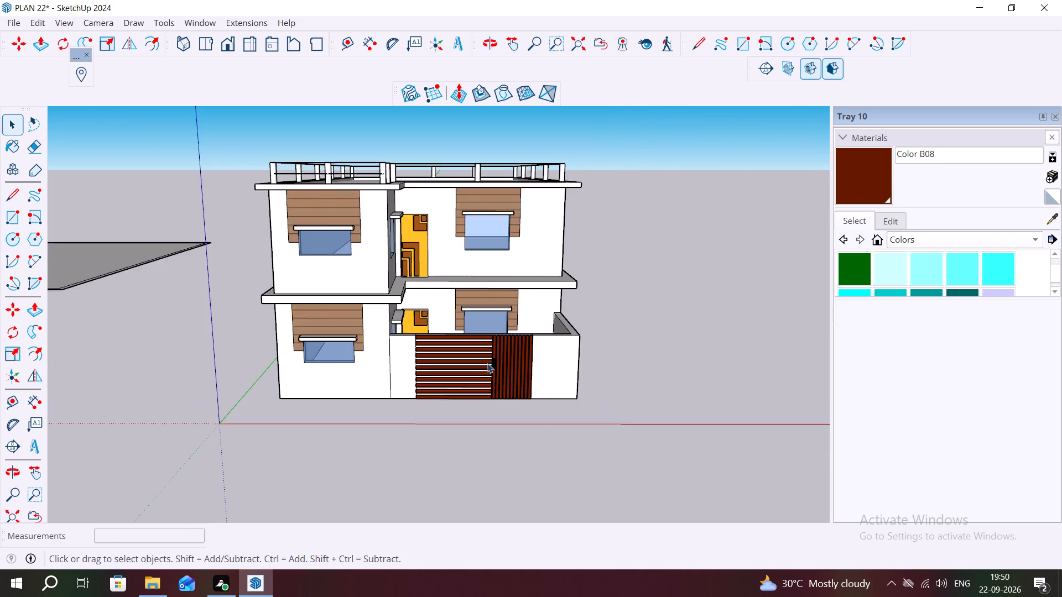
scroll(487, 363, down, 3)
middle_drag(622, 361, 445, 362)
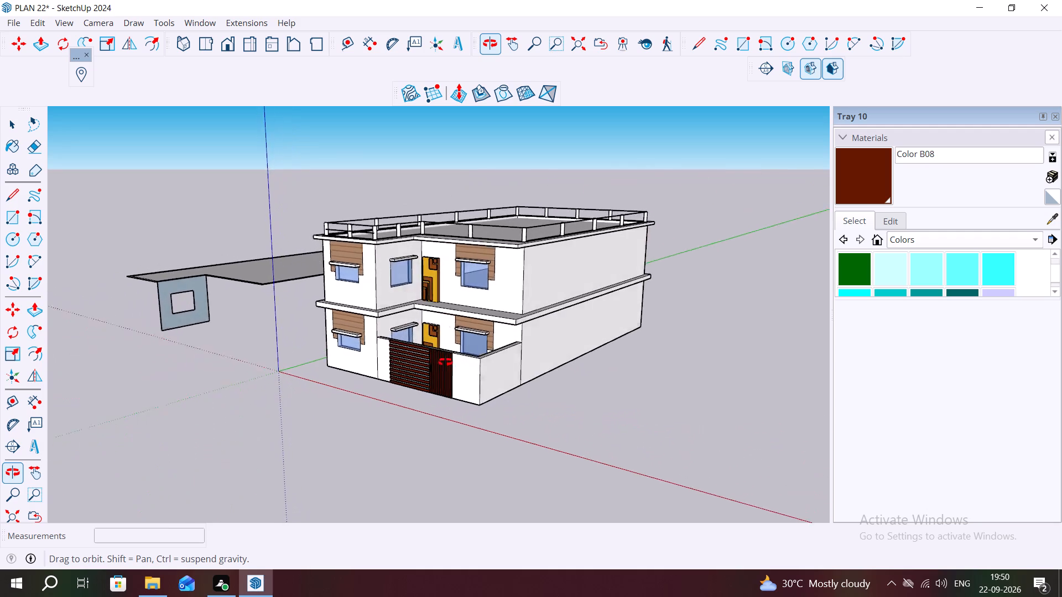
middle_drag(445, 362, 253, 343)
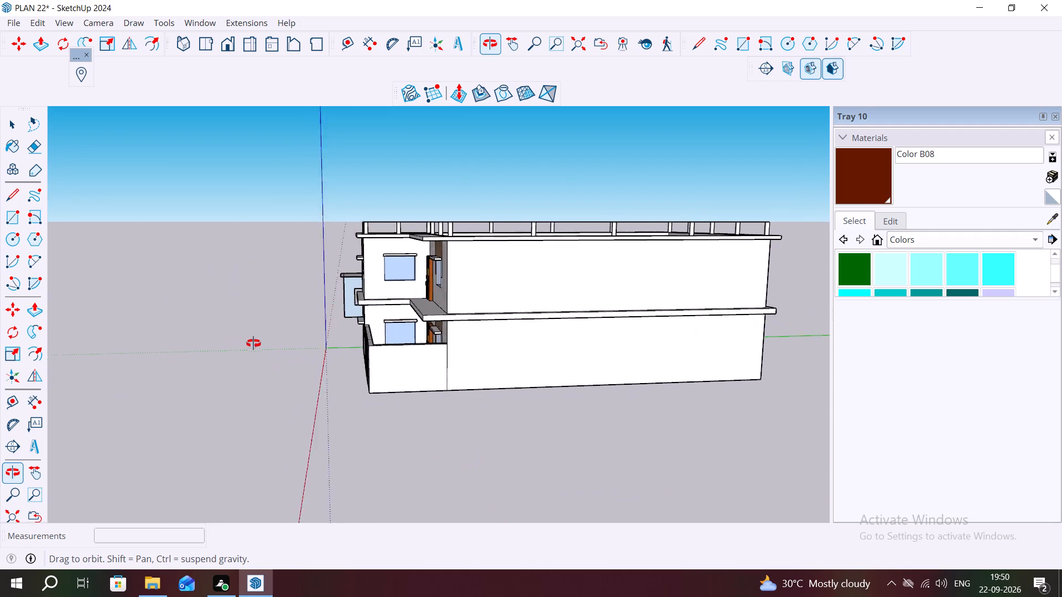
middle_drag(253, 343, 266, 345)
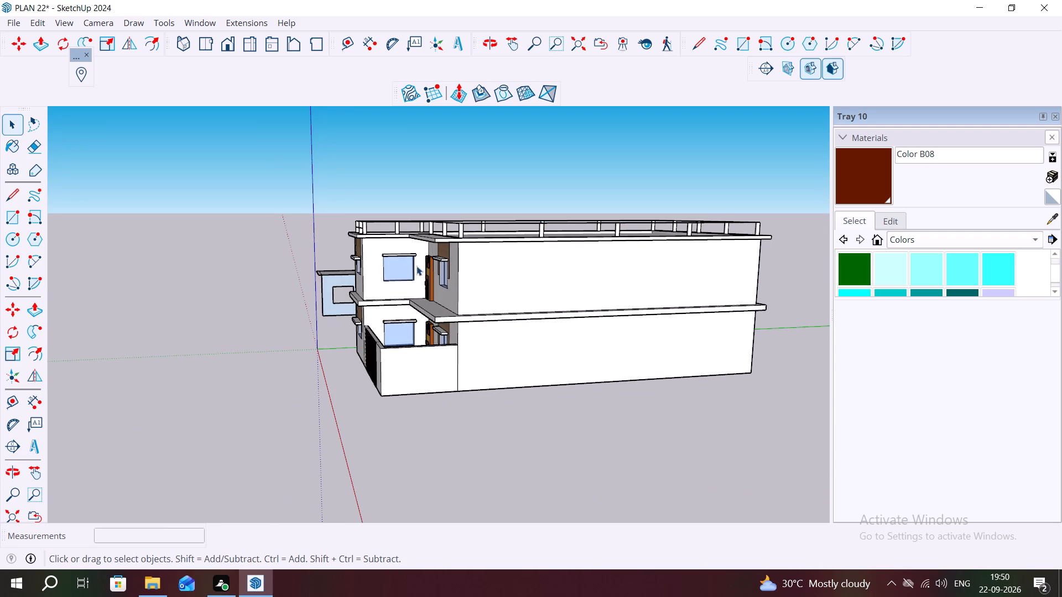
Select the white wall face behind the horizontal slats with its edges and make it a group.
scroll(353, 260, up, 3)
middle_drag(349, 343, 426, 367)
scroll(418, 396, up, 14)
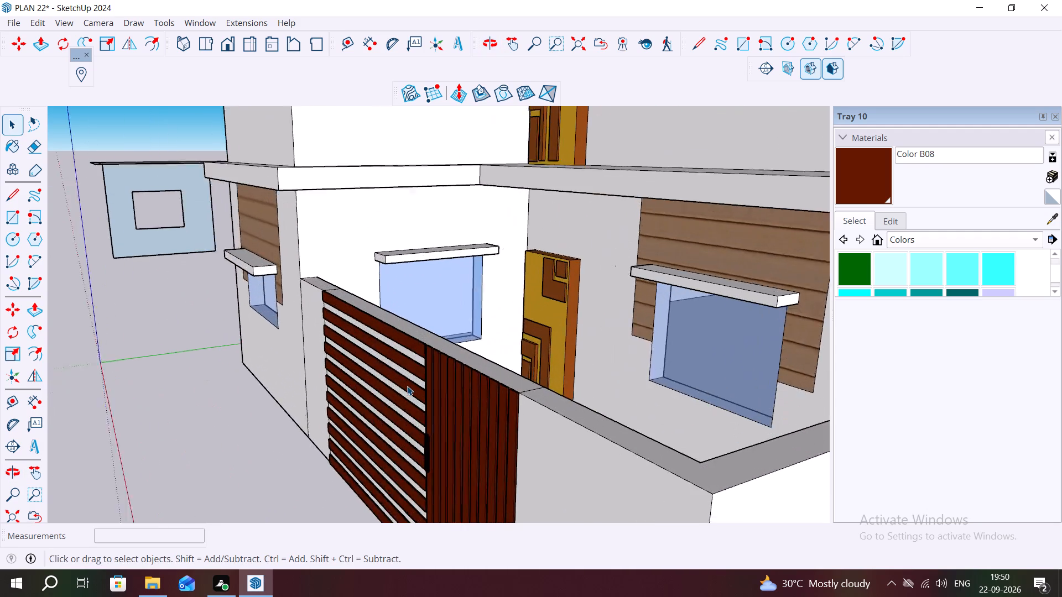
scroll(407, 386, up, 2)
middle_drag(417, 388, 522, 420)
scroll(579, 401, up, 4)
double_click(613, 385)
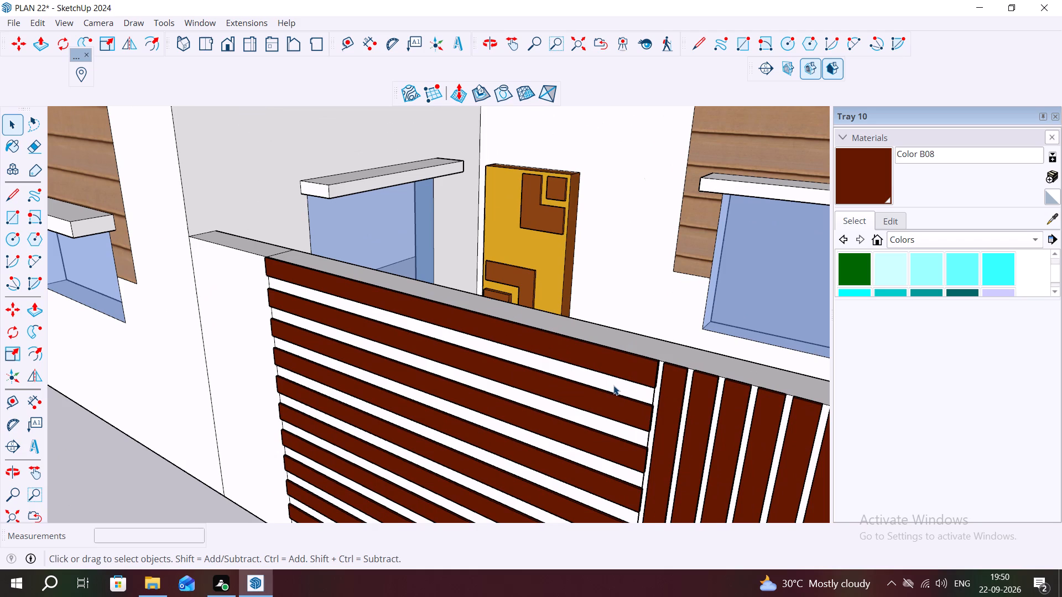
middle_drag(442, 275, 442, 327)
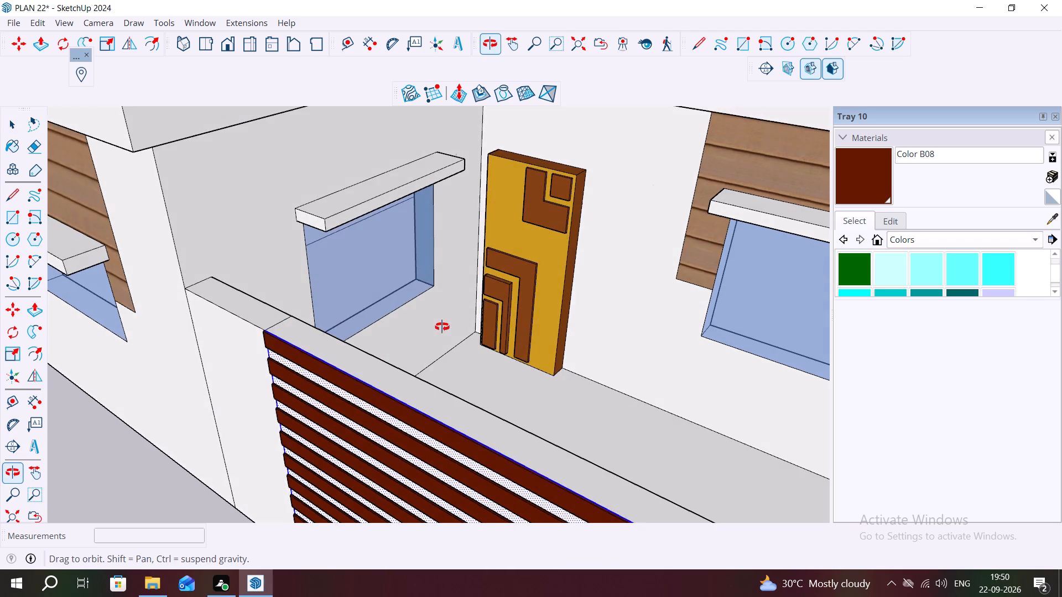
middle_drag(442, 327, 483, 249)
right_click(496, 264)
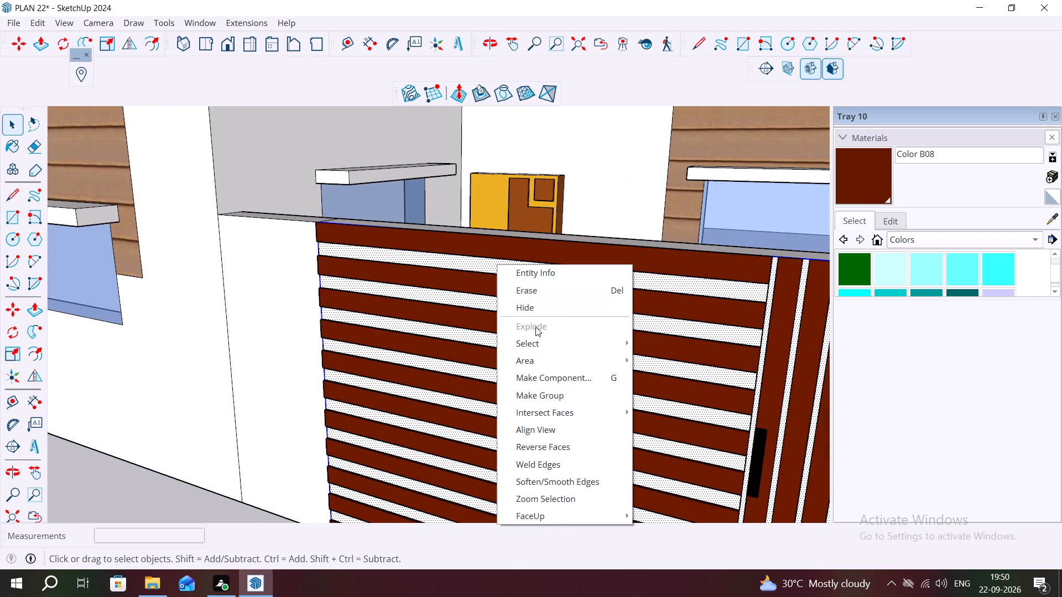
click(548, 397)
Open the new group, push/pull its white face by 5/16" behind the horizontal slats, and close the group.
click(501, 265)
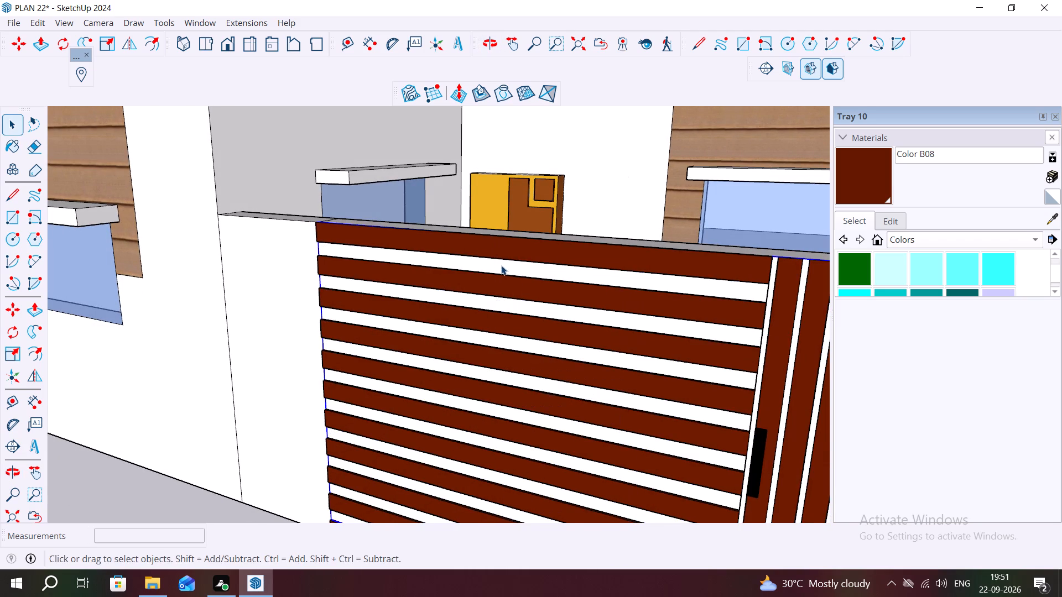
scroll(501, 265, up, 3)
double_click(504, 265)
scroll(506, 265, up, 4)
click(506, 265)
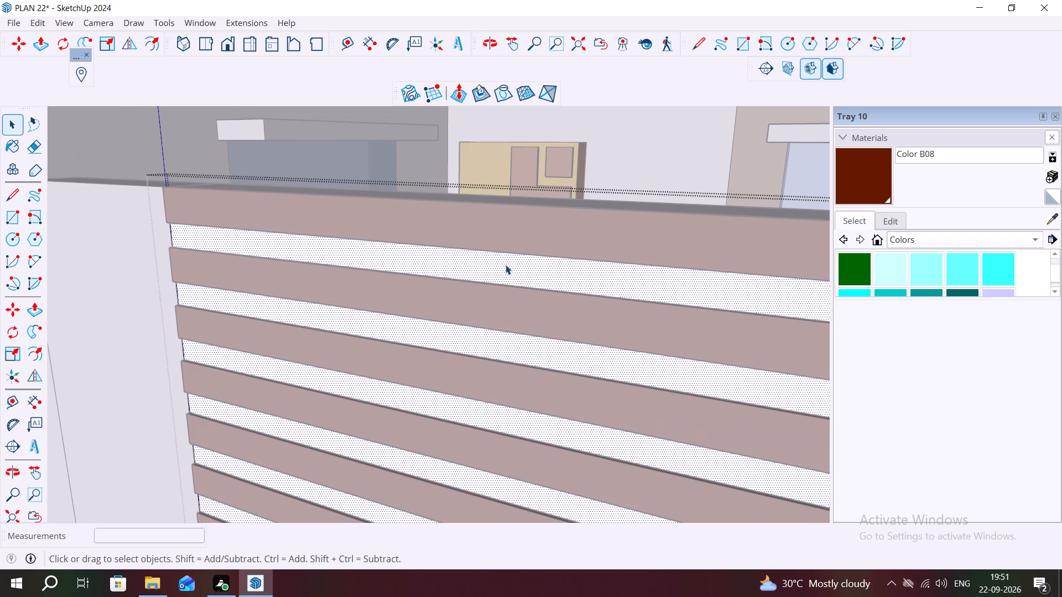
scroll(506, 265, up, 1)
key(p)
drag(507, 265, 512, 265)
scroll(556, 263, down, 3)
middle_drag(555, 256, 478, 347)
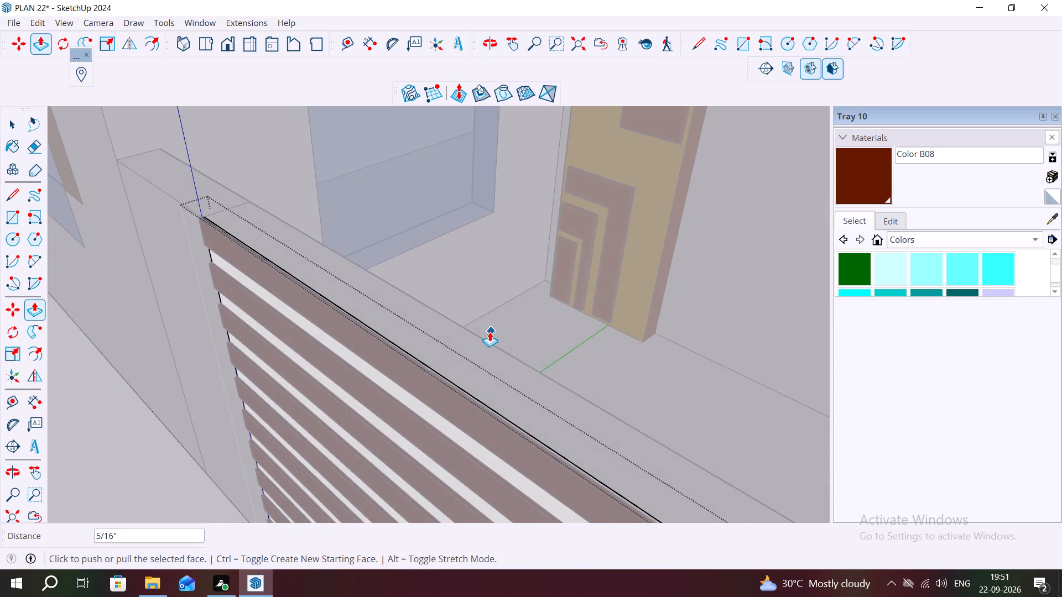
click(369, 373)
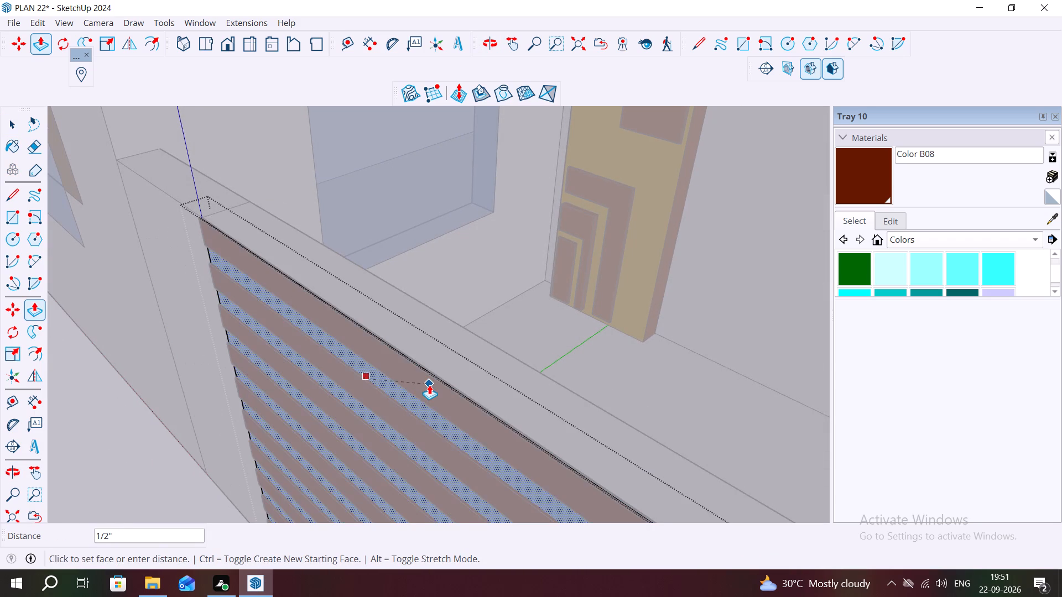
key(Escape)
key(space)
click(95, 382)
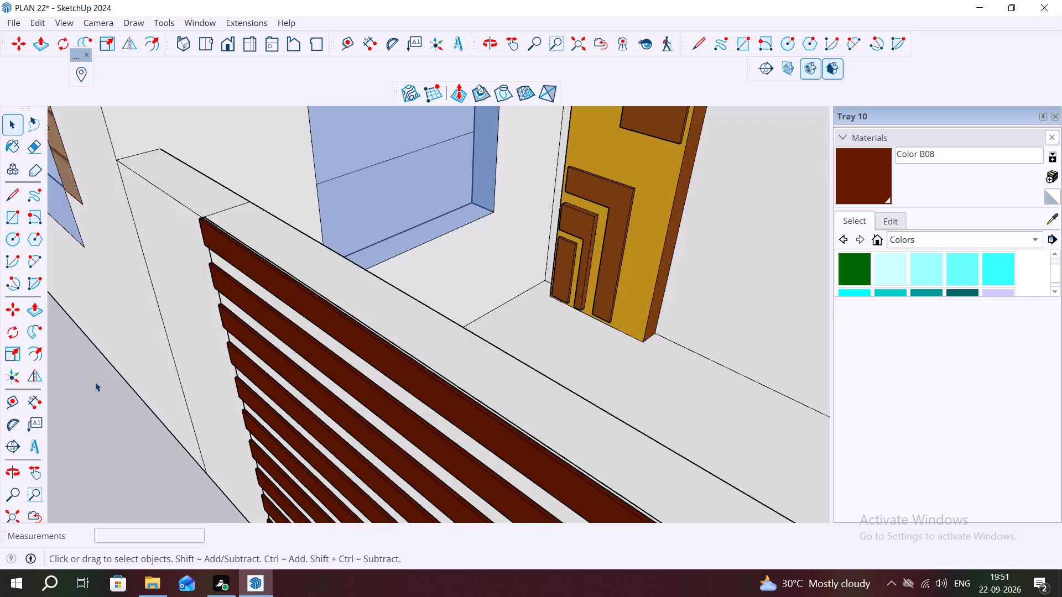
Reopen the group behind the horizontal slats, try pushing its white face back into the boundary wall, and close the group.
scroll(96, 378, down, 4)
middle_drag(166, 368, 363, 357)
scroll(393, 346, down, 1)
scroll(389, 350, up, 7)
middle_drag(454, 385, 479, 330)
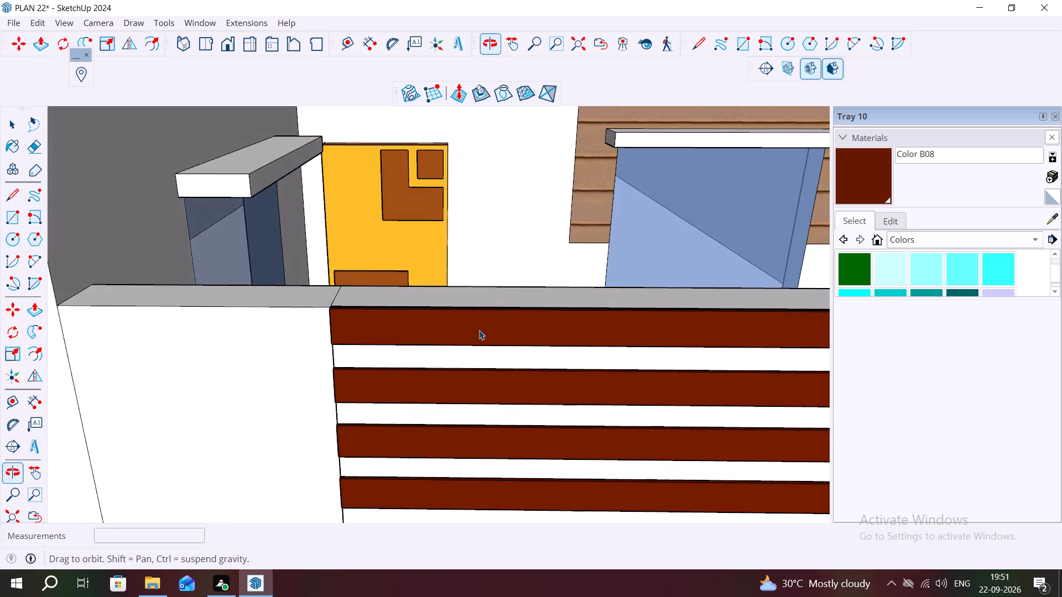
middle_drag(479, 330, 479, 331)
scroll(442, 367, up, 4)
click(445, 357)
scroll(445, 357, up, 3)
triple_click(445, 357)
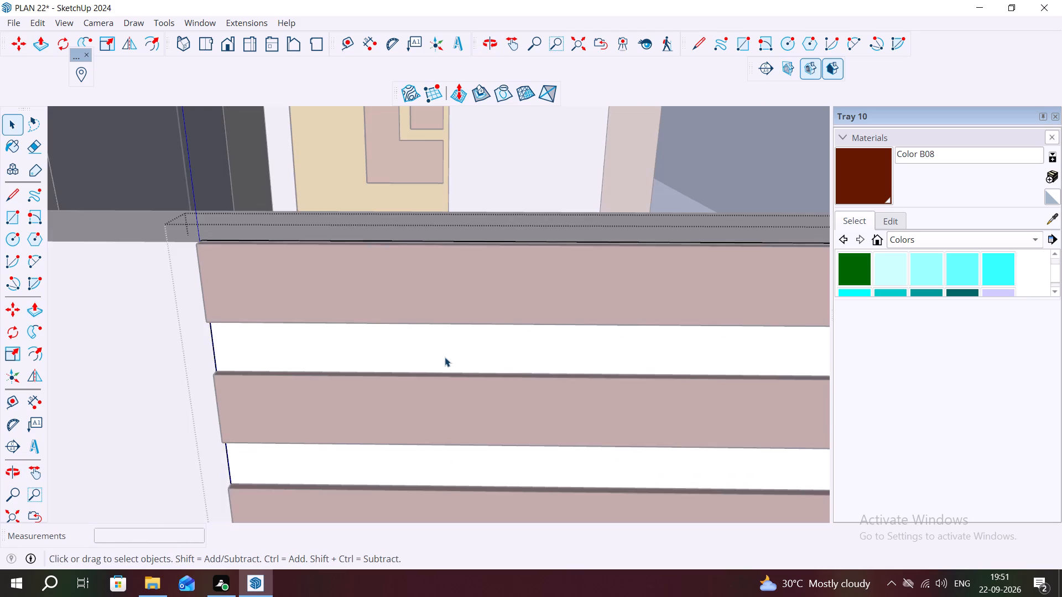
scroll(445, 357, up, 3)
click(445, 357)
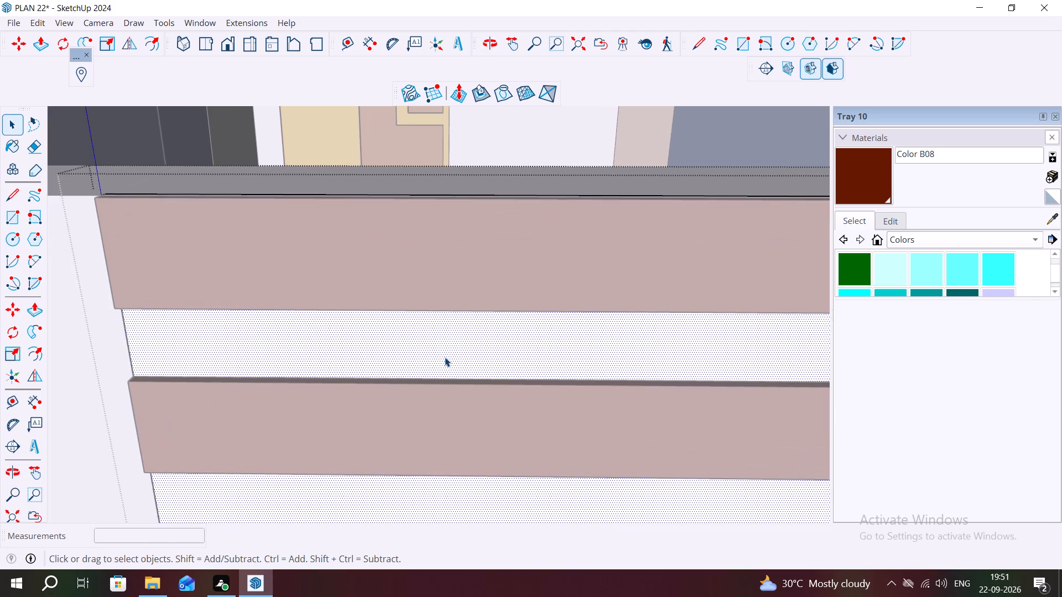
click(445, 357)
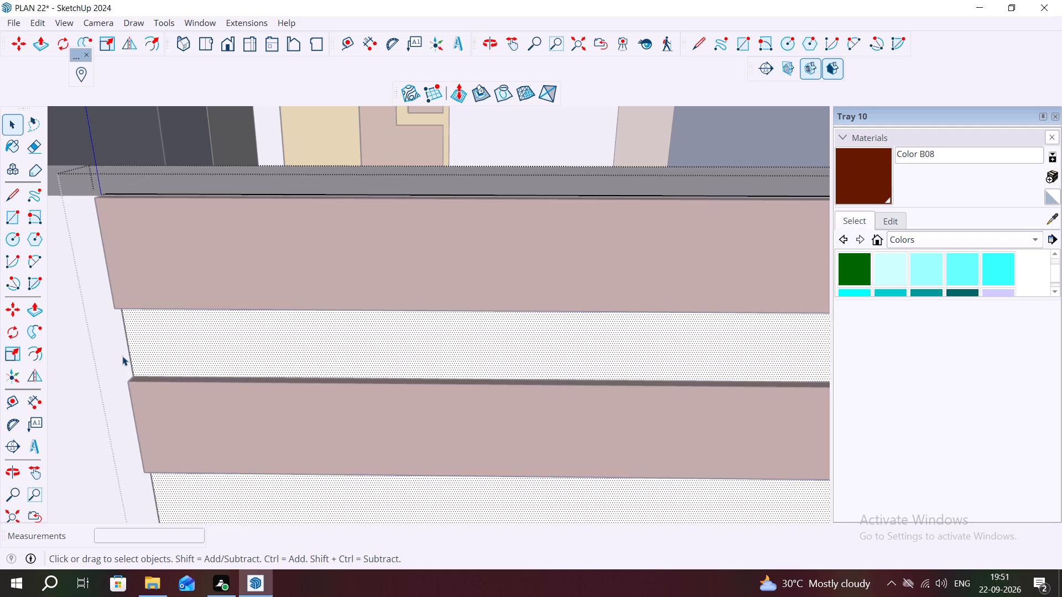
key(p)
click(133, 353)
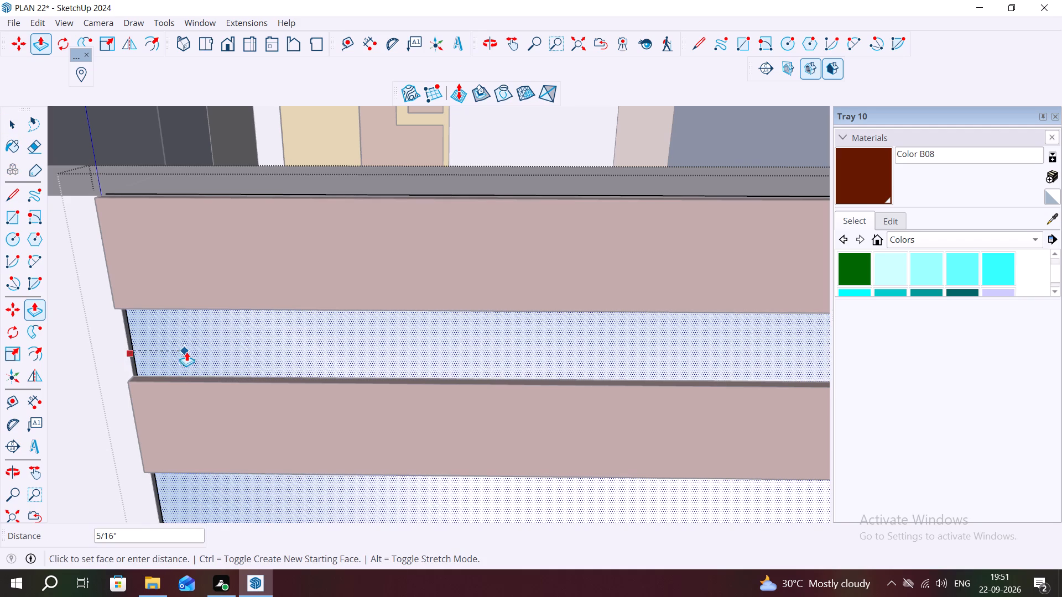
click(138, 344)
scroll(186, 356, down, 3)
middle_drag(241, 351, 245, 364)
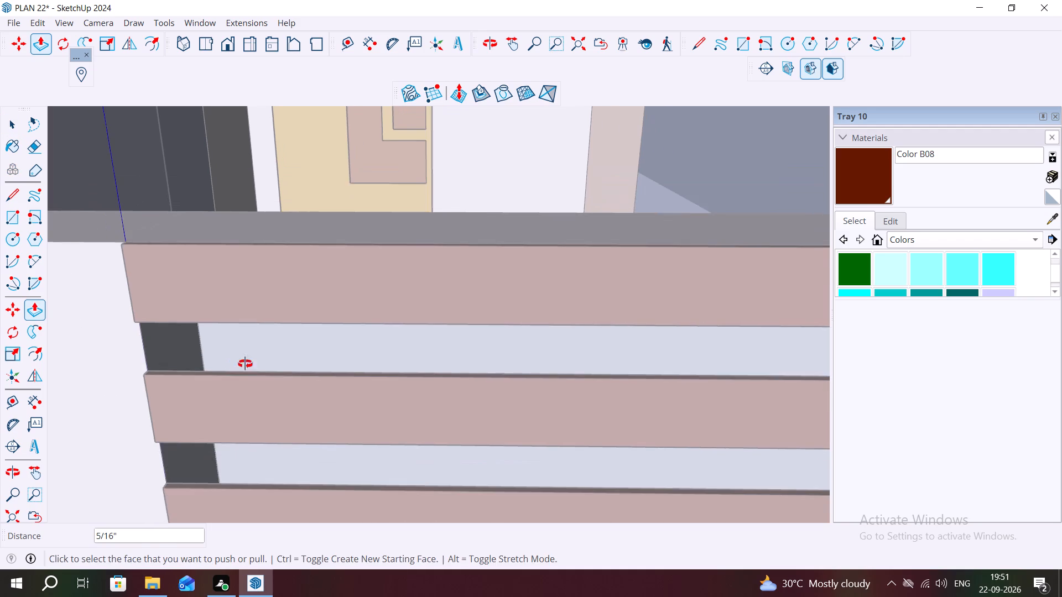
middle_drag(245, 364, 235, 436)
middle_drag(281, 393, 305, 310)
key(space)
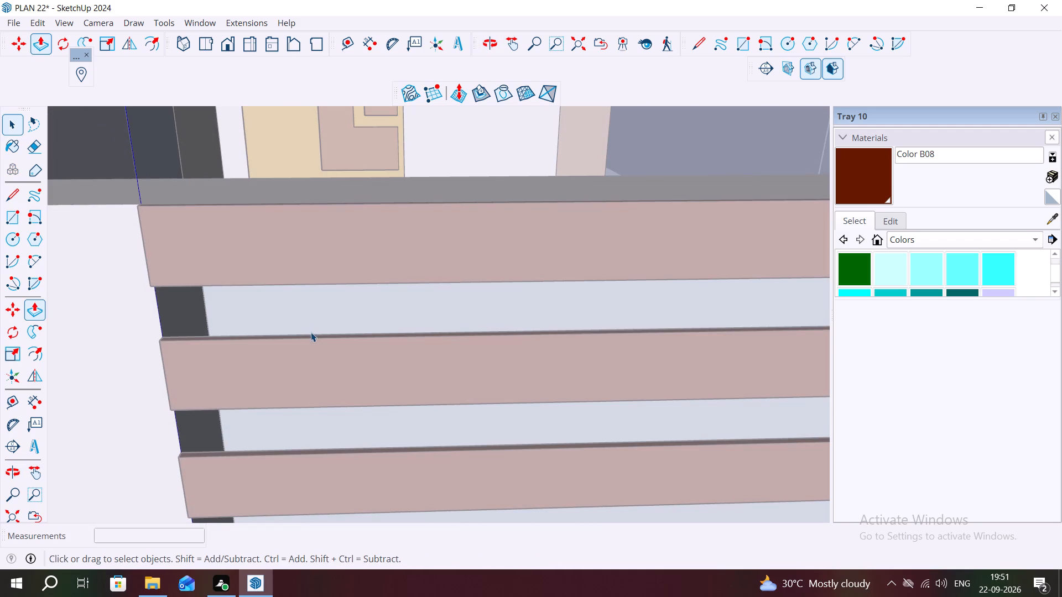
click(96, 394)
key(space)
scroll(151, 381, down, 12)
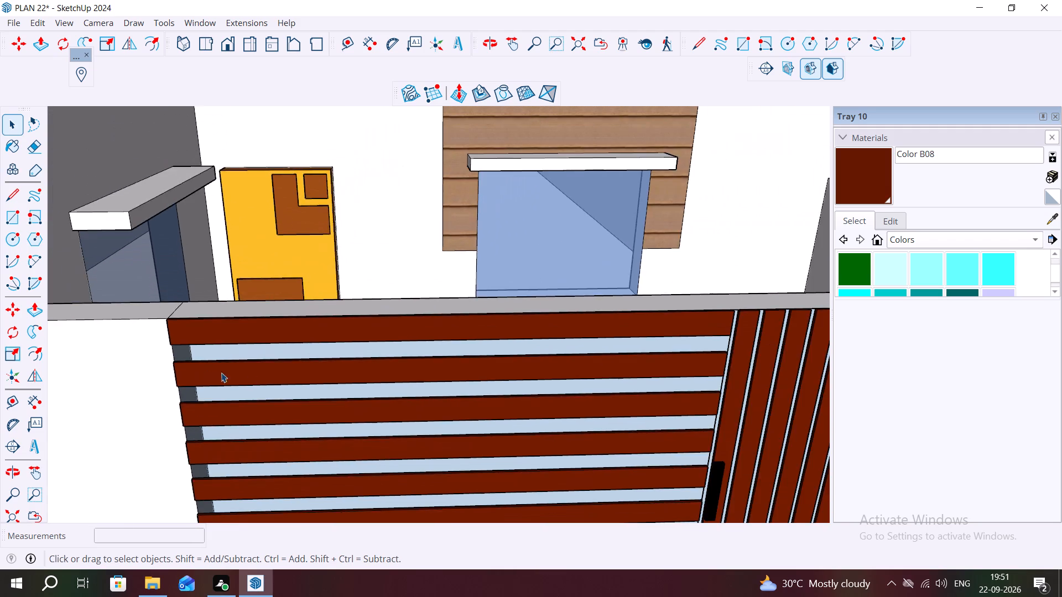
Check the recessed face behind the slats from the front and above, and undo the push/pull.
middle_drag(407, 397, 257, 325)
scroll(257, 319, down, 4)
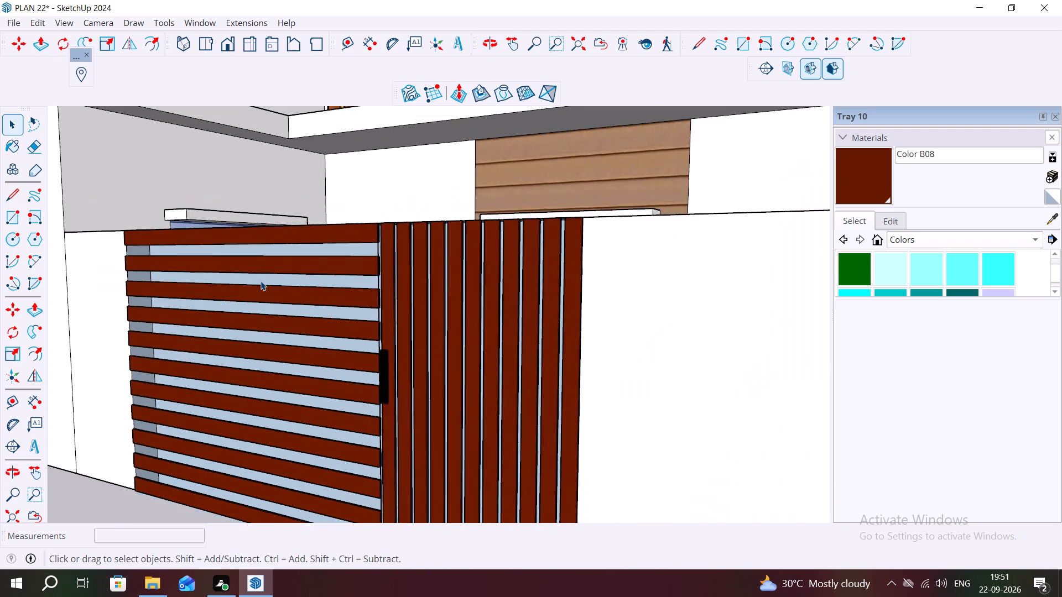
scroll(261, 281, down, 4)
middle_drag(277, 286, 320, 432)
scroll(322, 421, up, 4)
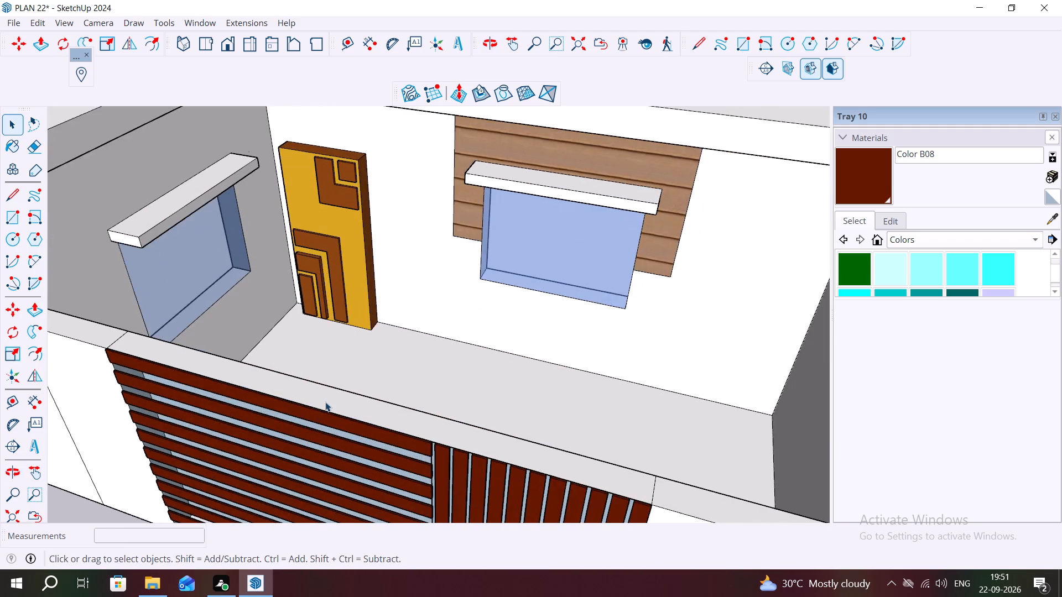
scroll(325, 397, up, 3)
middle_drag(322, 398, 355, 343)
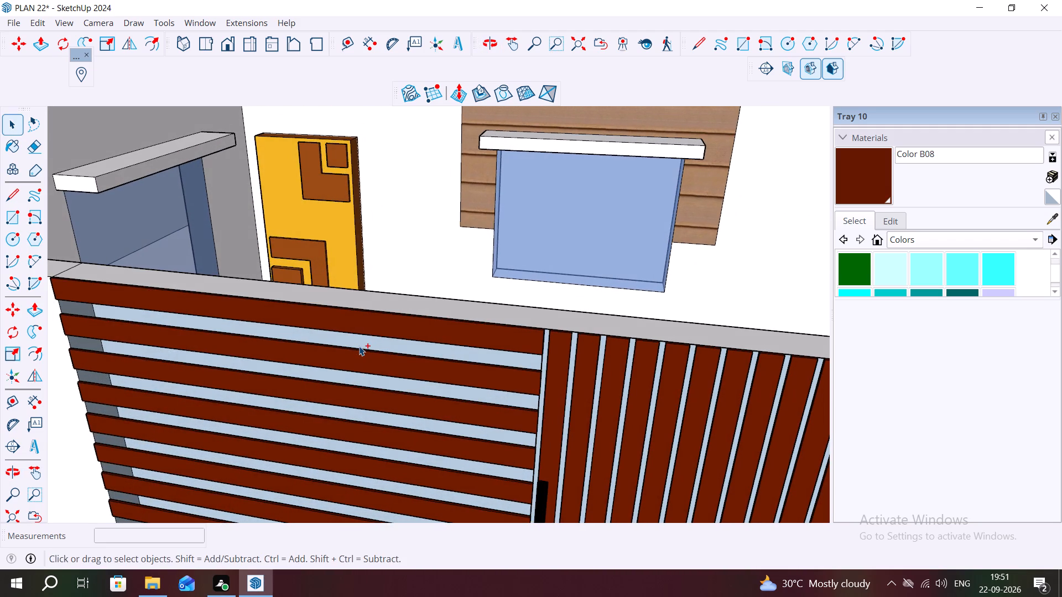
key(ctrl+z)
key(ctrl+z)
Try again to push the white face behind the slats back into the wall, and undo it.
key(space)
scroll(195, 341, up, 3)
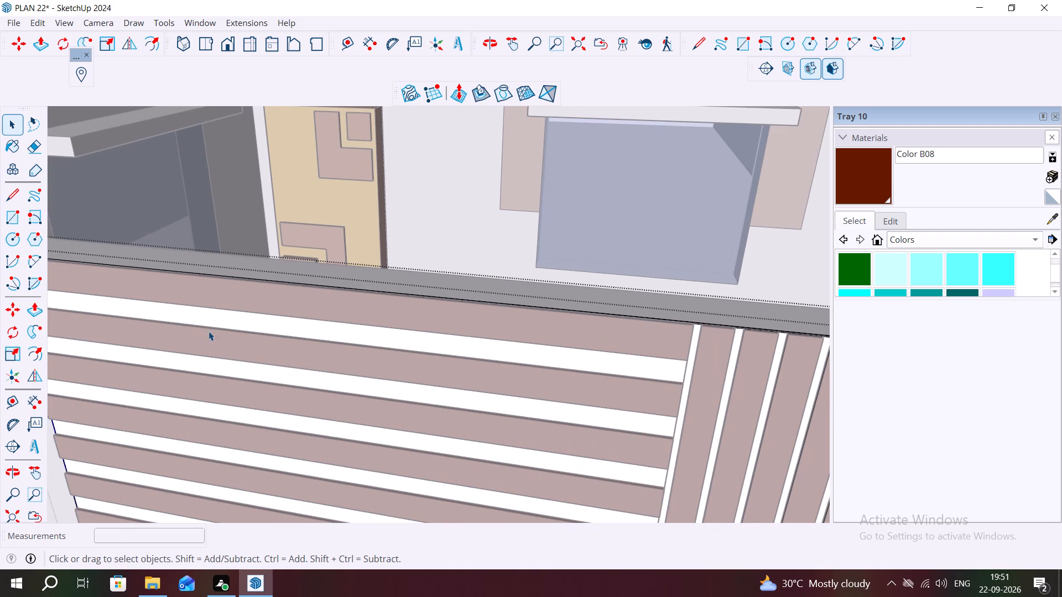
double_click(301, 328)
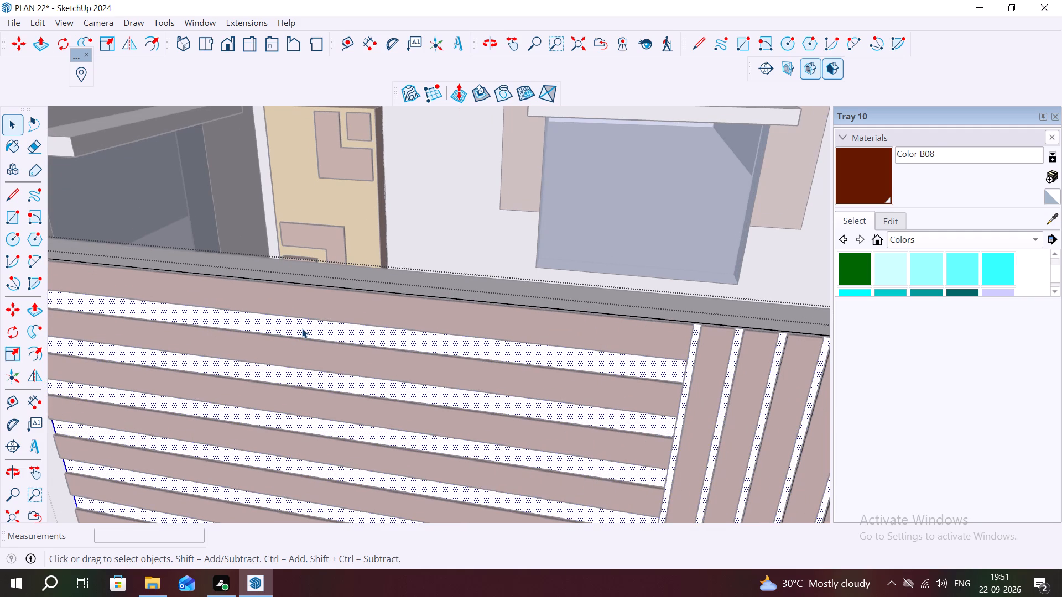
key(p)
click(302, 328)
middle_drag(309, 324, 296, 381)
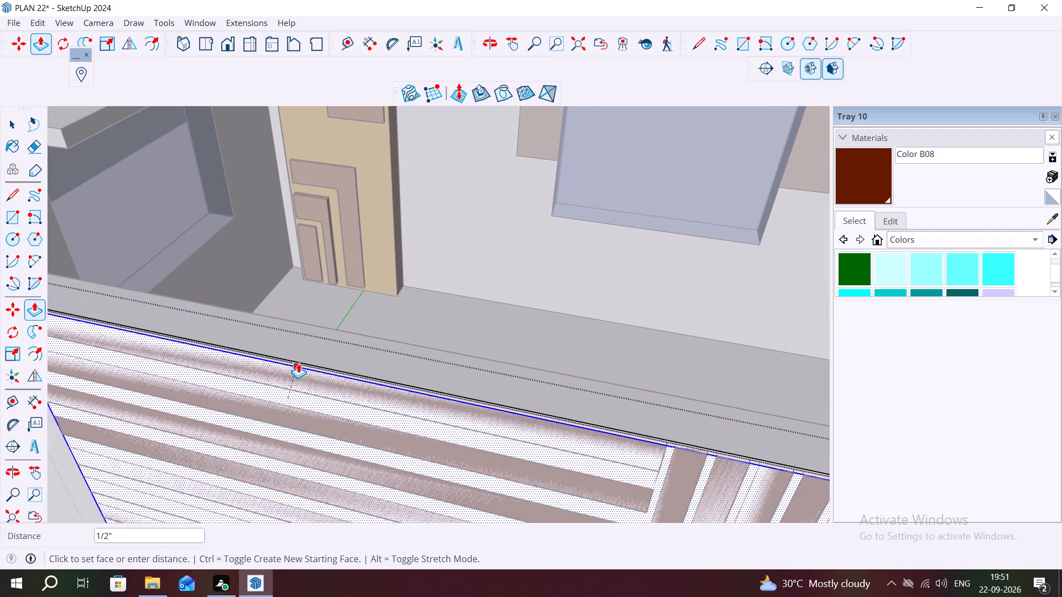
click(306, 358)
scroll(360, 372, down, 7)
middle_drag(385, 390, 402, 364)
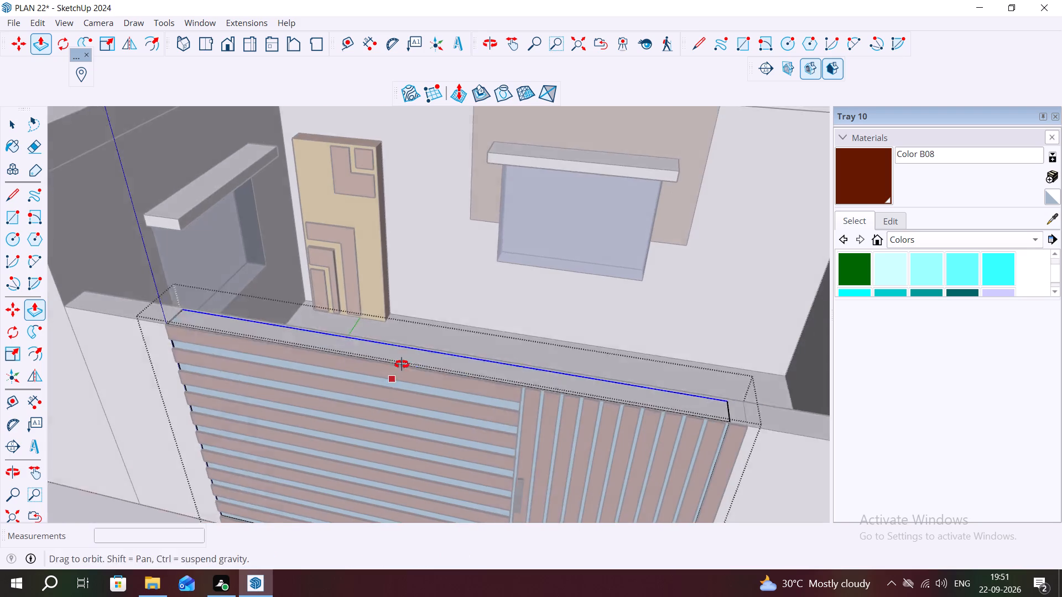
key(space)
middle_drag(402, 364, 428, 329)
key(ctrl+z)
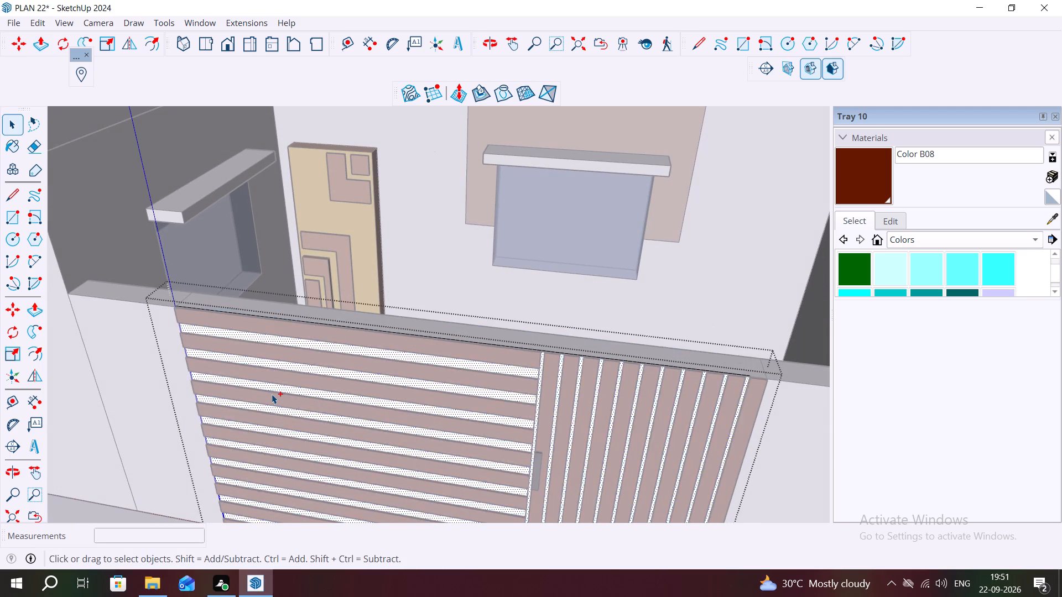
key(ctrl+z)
Open the backing group behind the slats, paint its white face with Color H02, and close the group.
scroll(273, 389, down, 12)
middle_drag(369, 394, 567, 387)
scroll(519, 408, up, 8)
middle_drag(696, 410, 562, 263)
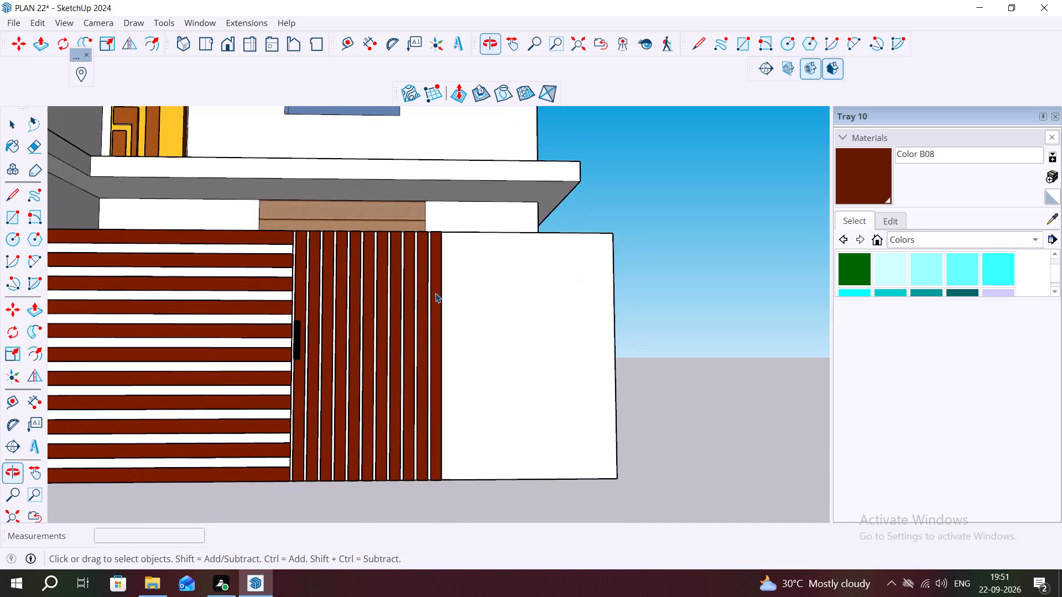
scroll(397, 325, up, 16)
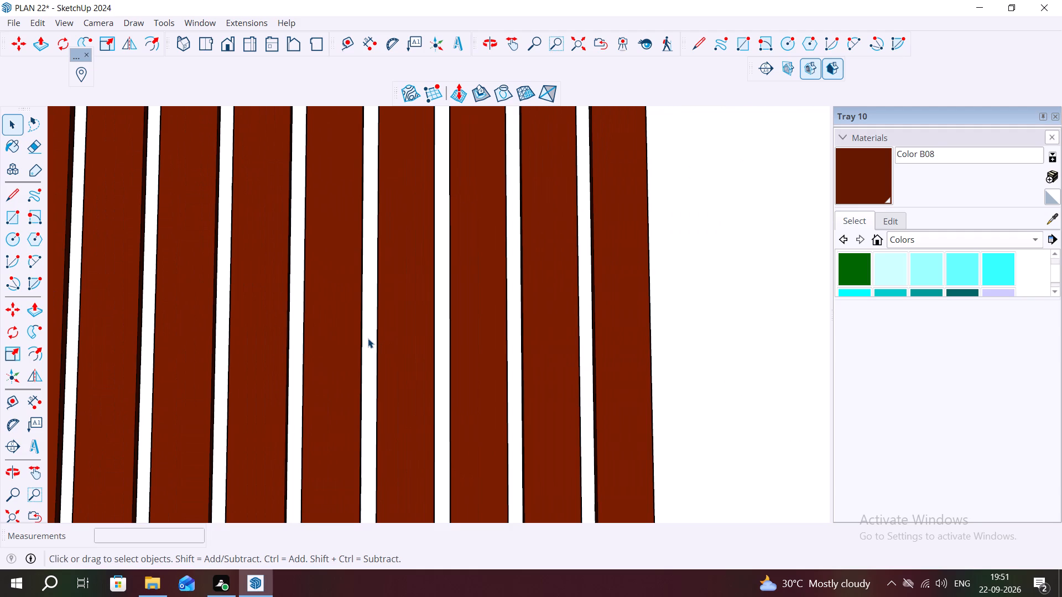
click(368, 338)
scroll(367, 338, up, 4)
double_click(367, 338)
scroll(367, 338, up, 3)
double_click(367, 338)
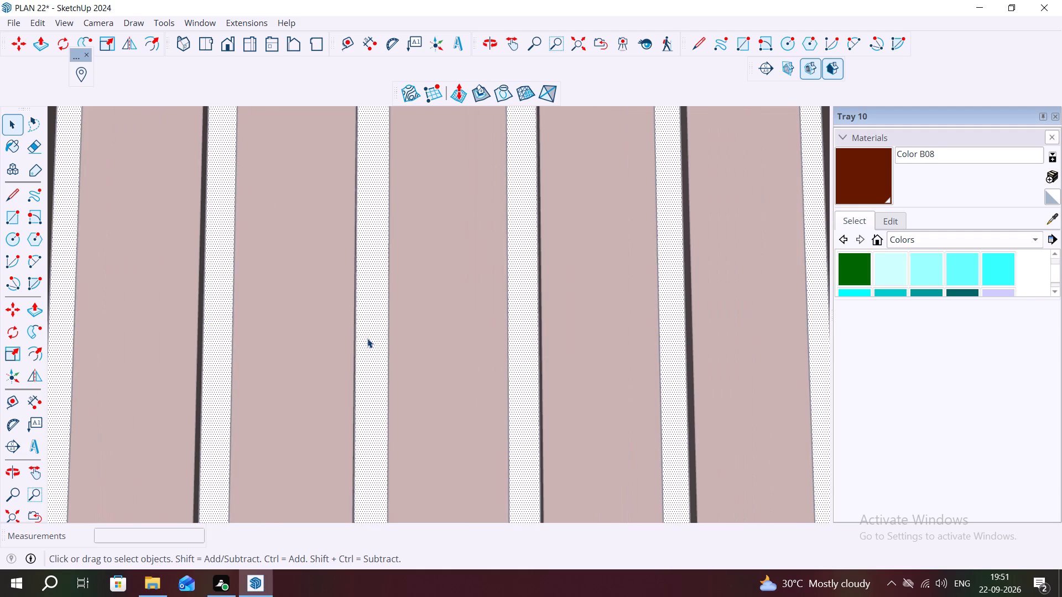
click(926, 268)
click(376, 381)
scroll(373, 381, down, 3)
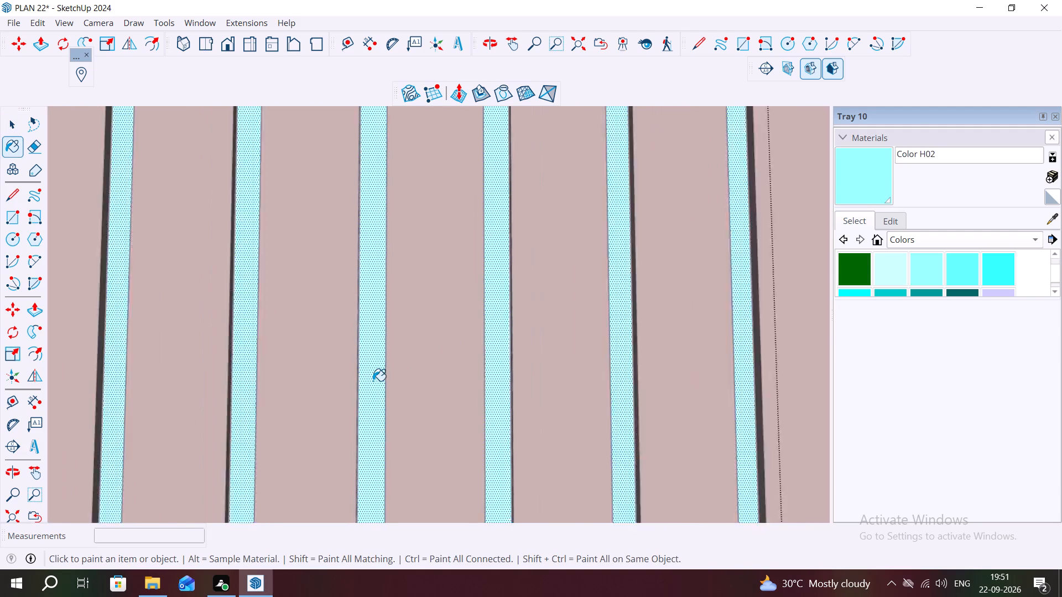
scroll(373, 381, down, 20)
scroll(373, 381, down, 4)
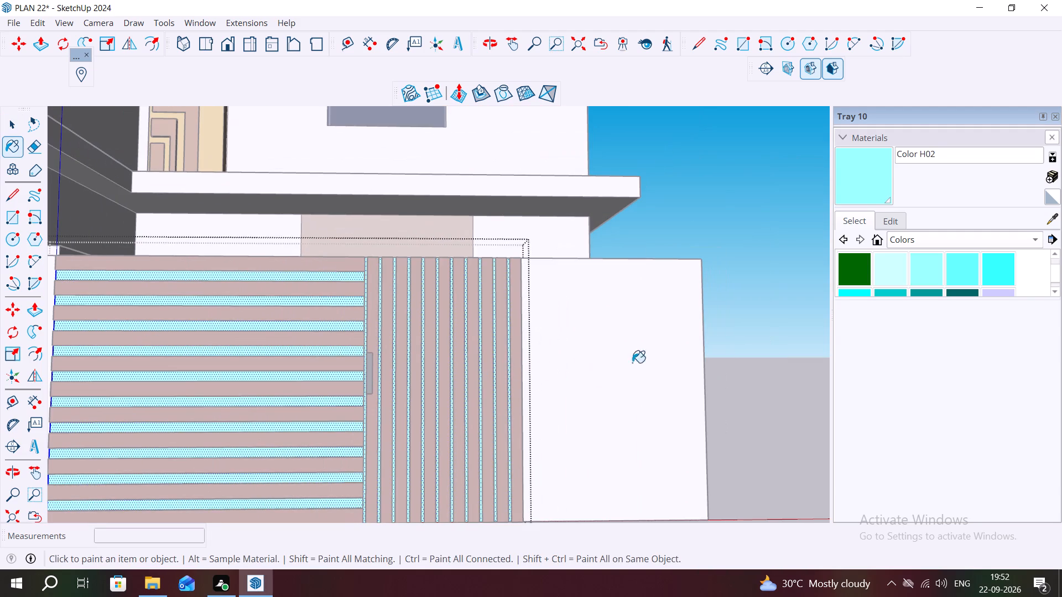
key(space)
click(747, 298)
Examine the painted slat panels and boundary wall from the front, the side wall and up close.
scroll(747, 298, down, 6)
middle_drag(749, 300, 741, 345)
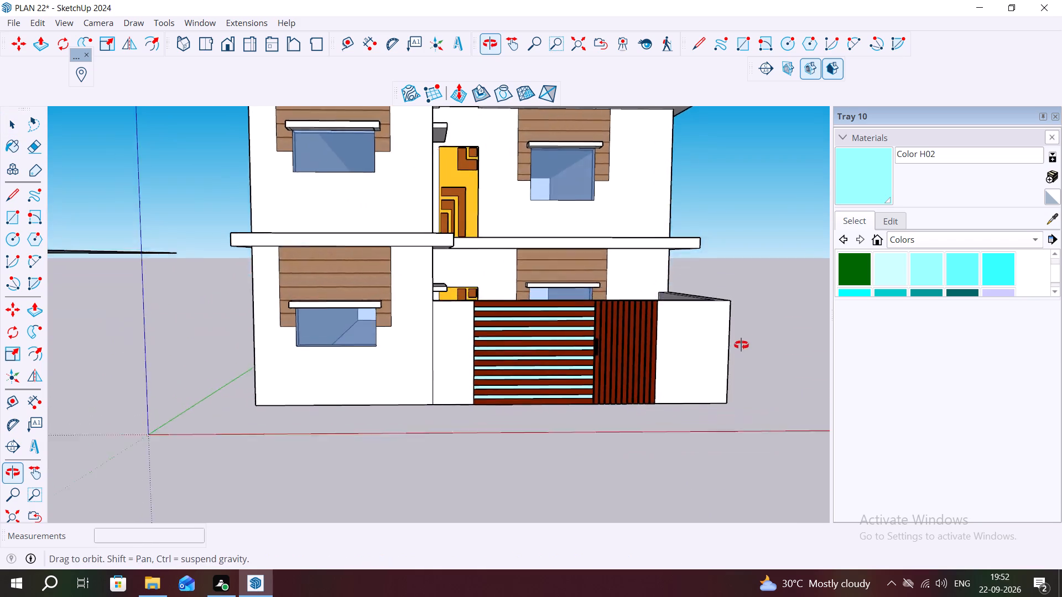
middle_drag(741, 345, 650, 353)
scroll(632, 353, down, 1)
scroll(591, 355, up, 12)
middle_drag(395, 302, 457, 317)
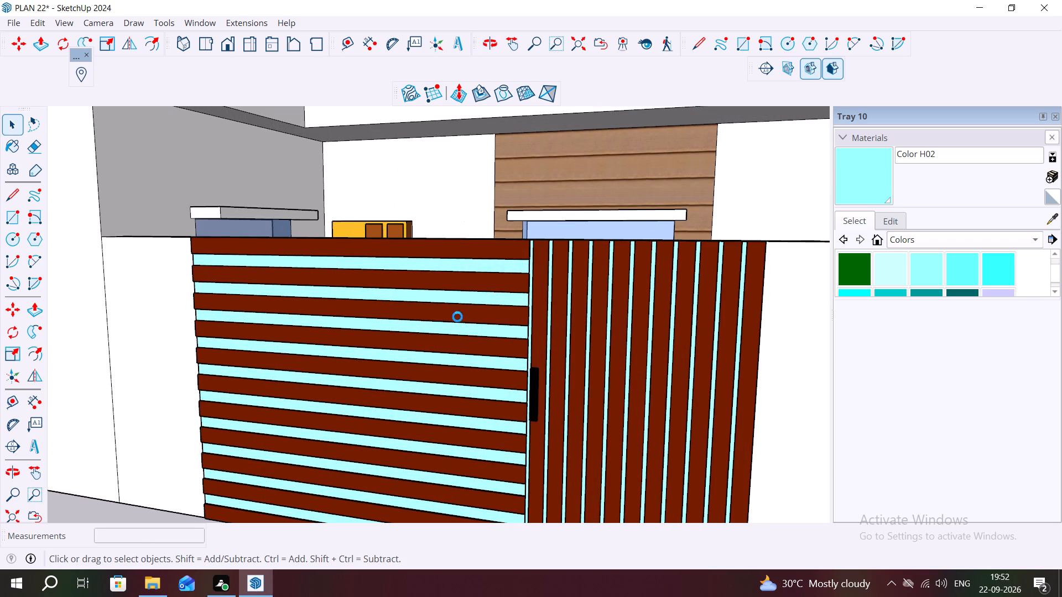
middle_drag(457, 317, 459, 317)
scroll(462, 311, down, 7)
middle_drag(779, 346, 481, 329)
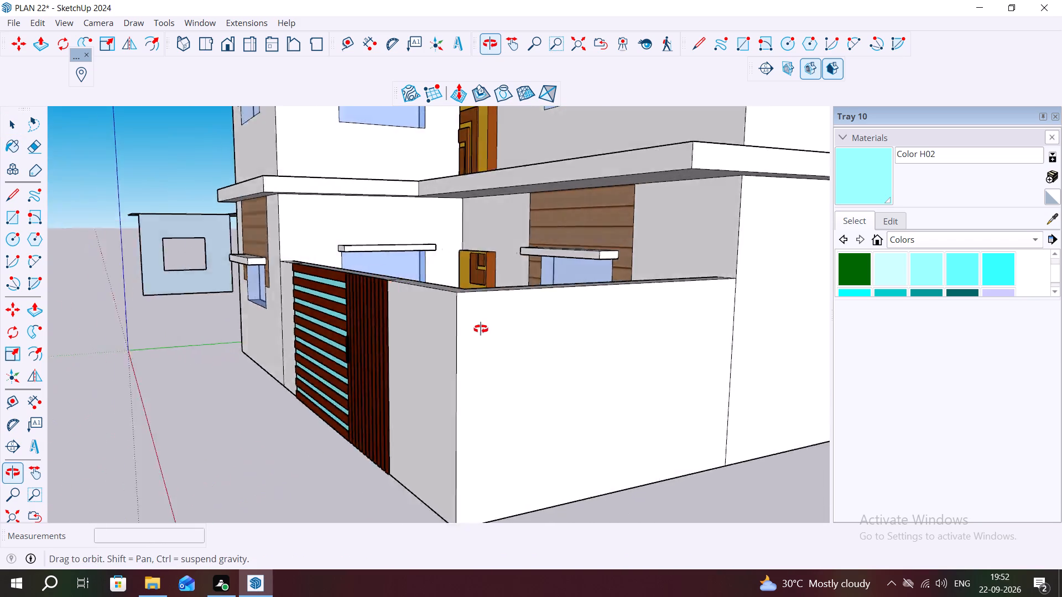
middle_drag(481, 329, 687, 366)
scroll(520, 324, down, 7)
middle_drag(560, 431, 636, 435)
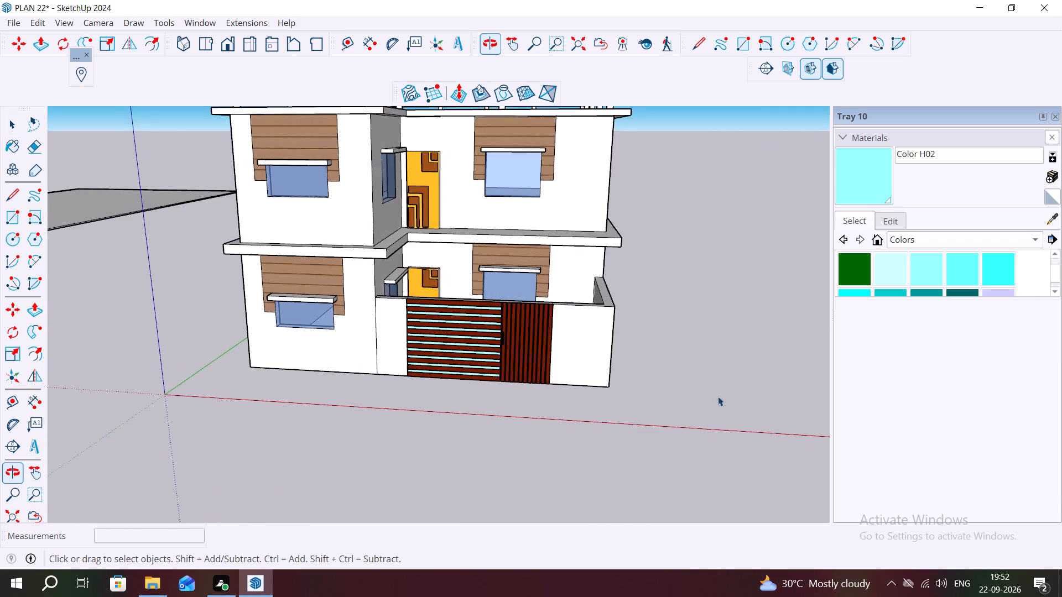
scroll(722, 386, up, 10)
middle_drag(463, 296, 606, 299)
scroll(606, 299, up, 1)
scroll(539, 280, down, 8)
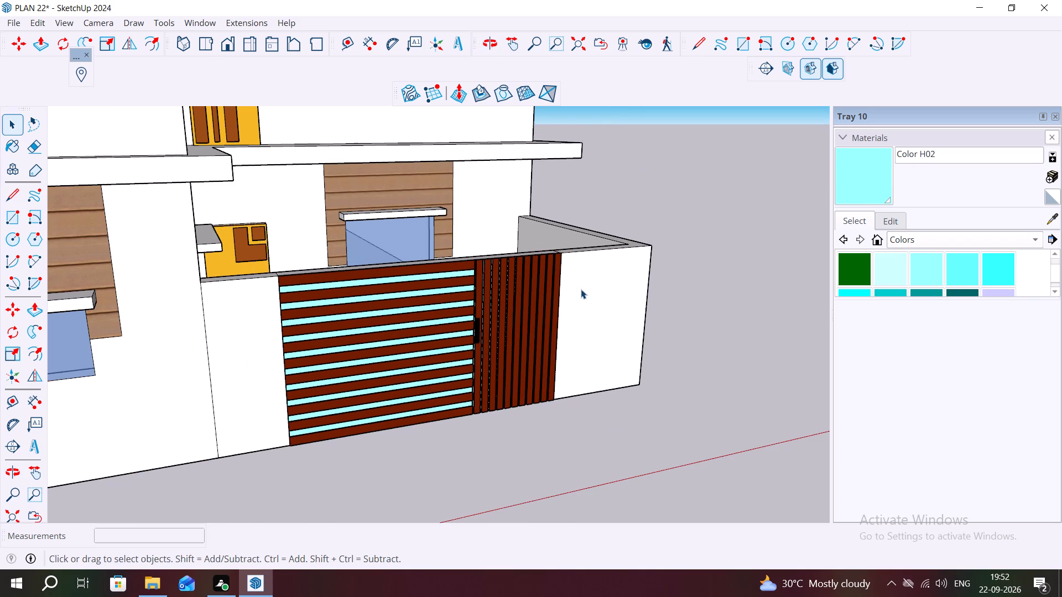
scroll(517, 270, down, 6)
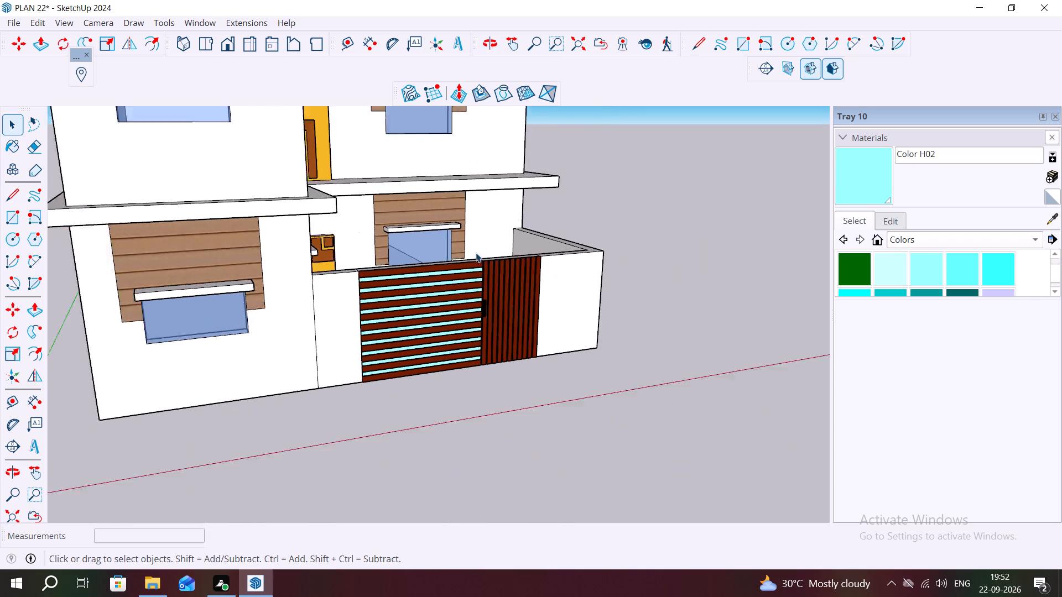
scroll(476, 253, down, 5)
middle_drag(675, 280, 488, 286)
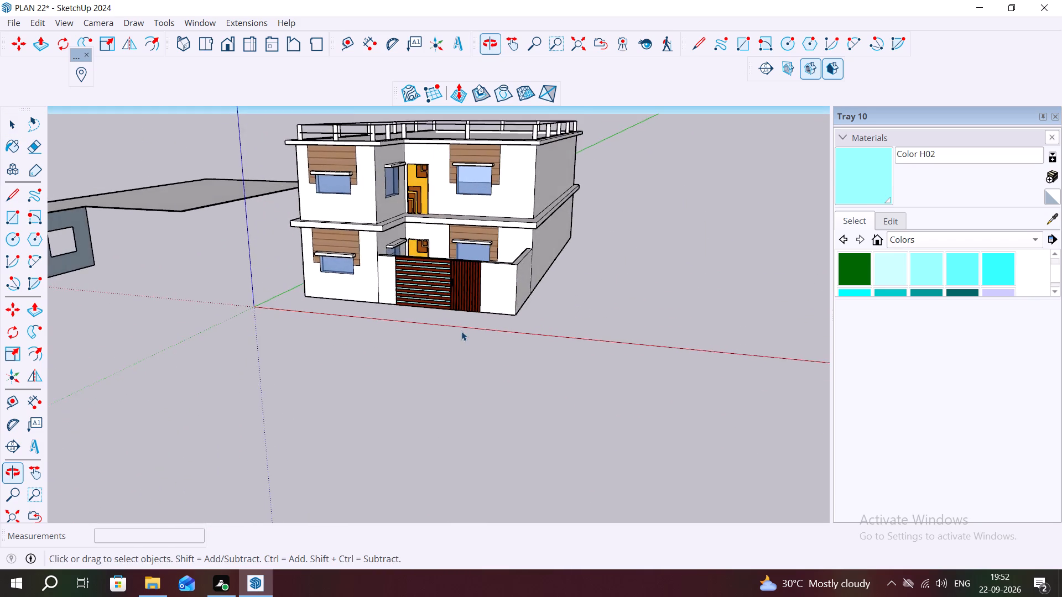
scroll(447, 320, up, 12)
middle_drag(410, 263, 428, 261)
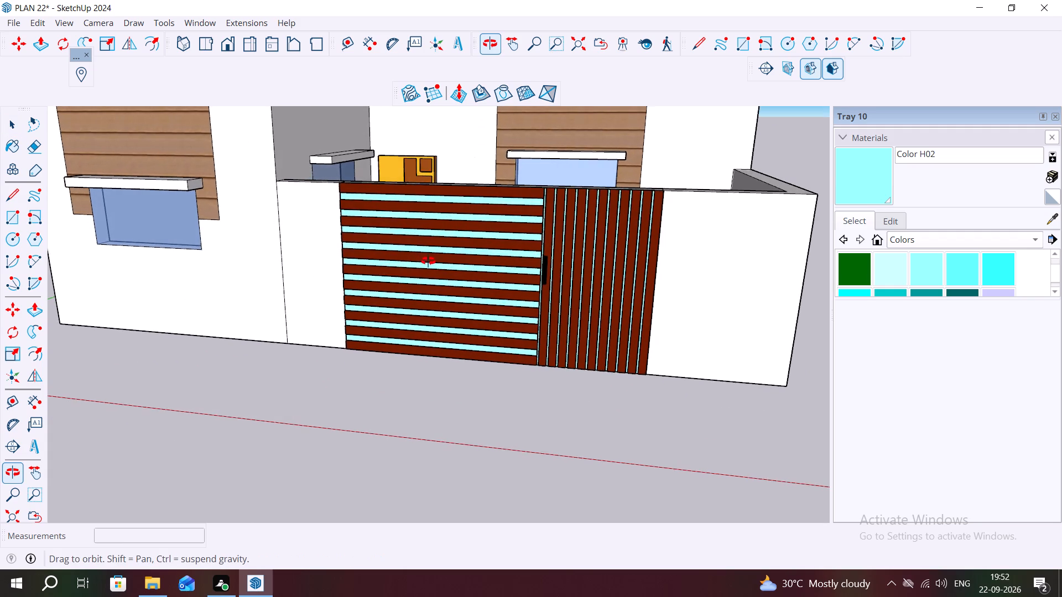
middle_drag(428, 261, 419, 244)
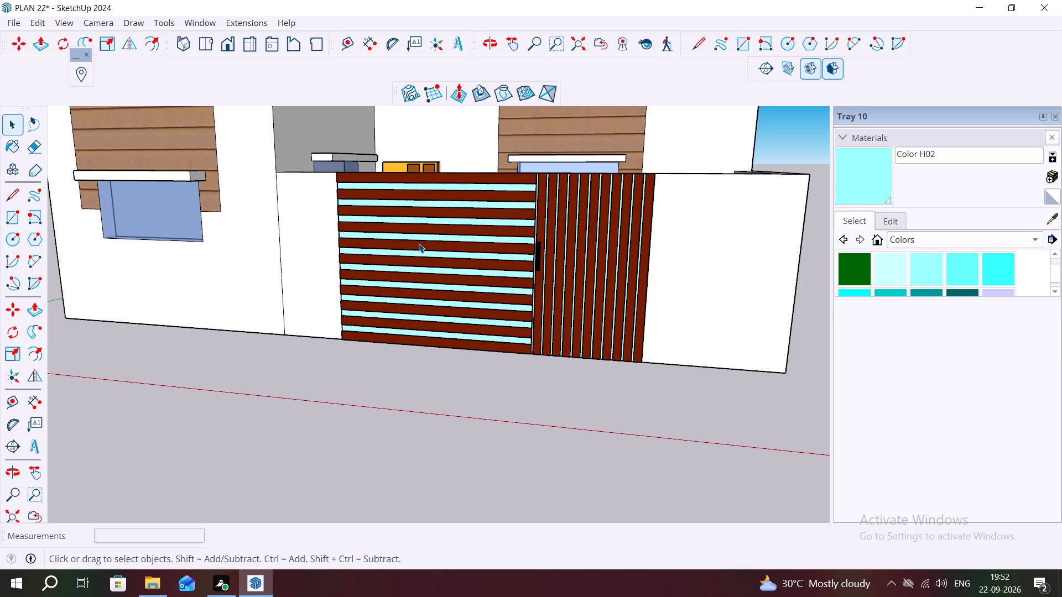
scroll(424, 131, down, 2)
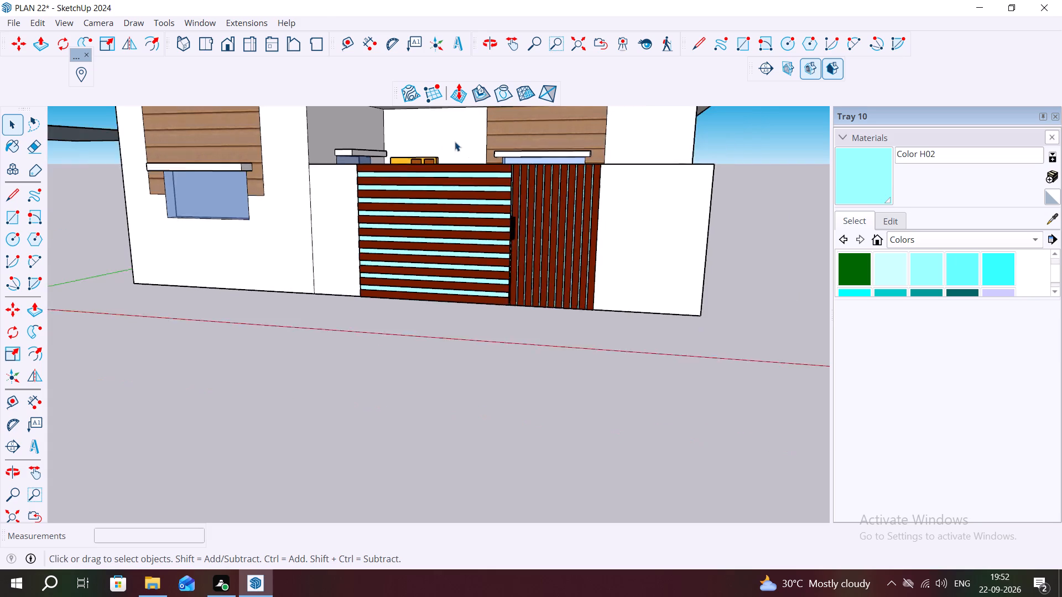
Delete the stray flat slab face and the attached frame with the square opening standing beside the house.
scroll(455, 142, down, 17)
middle_drag(230, 152, 334, 245)
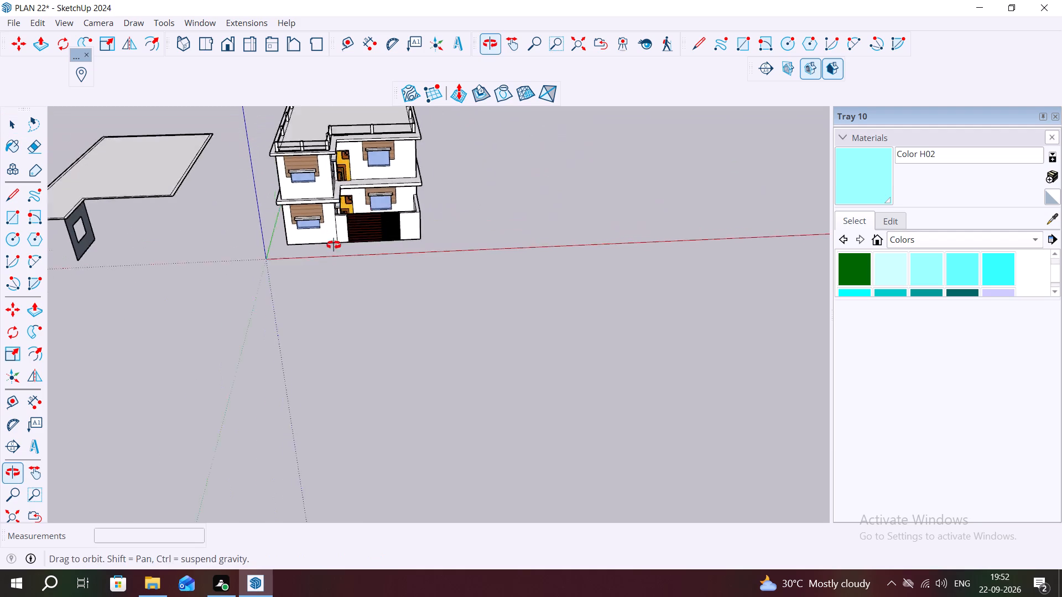
middle_drag(334, 245, 350, 255)
scroll(309, 257, down, 1)
drag(183, 172, 84, 288)
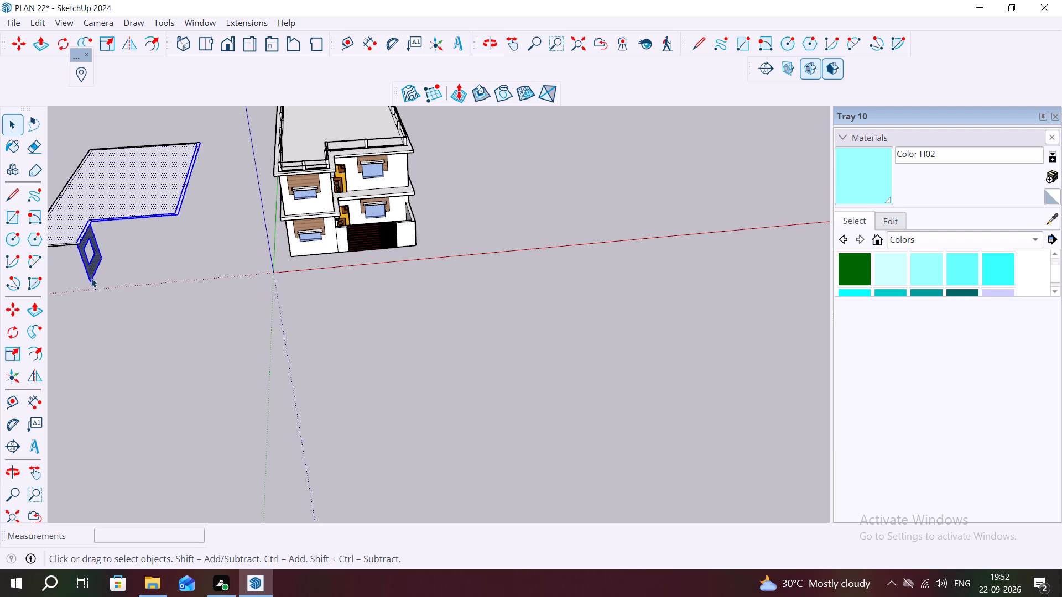
key(Delete)
Delete the leftover open outline of thin strips standing beside the house.
scroll(112, 212, down, 7)
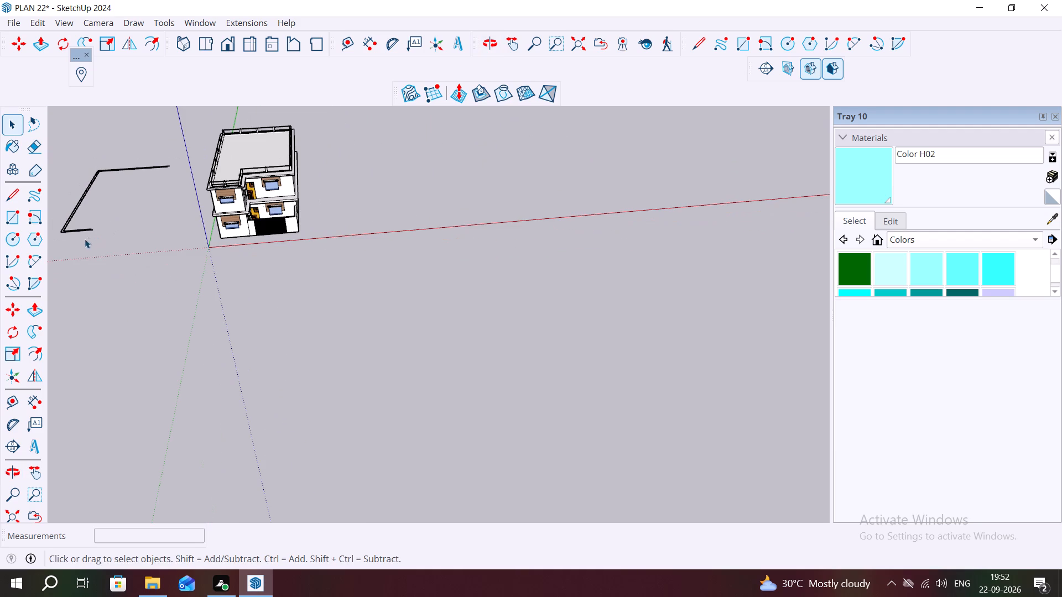
middle_drag(79, 225, 54, 226)
drag(163, 144, 69, 250)
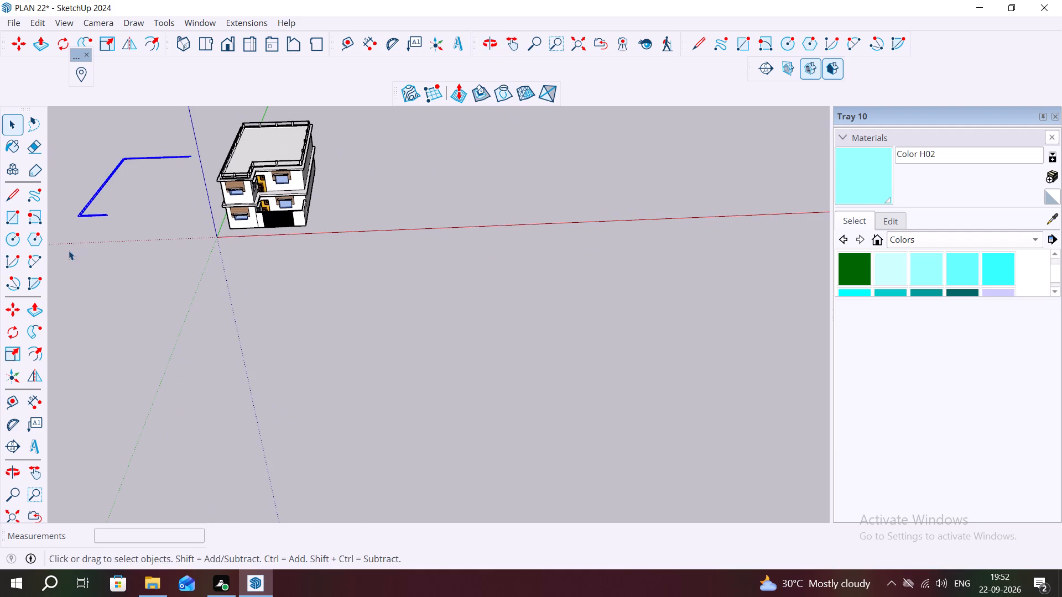
key(Delete)
Examine the finished house from the front, the side corner and above, including the slatted gate and boundary wall up close.
middle_drag(270, 285, 294, 165)
scroll(292, 165, down, 2)
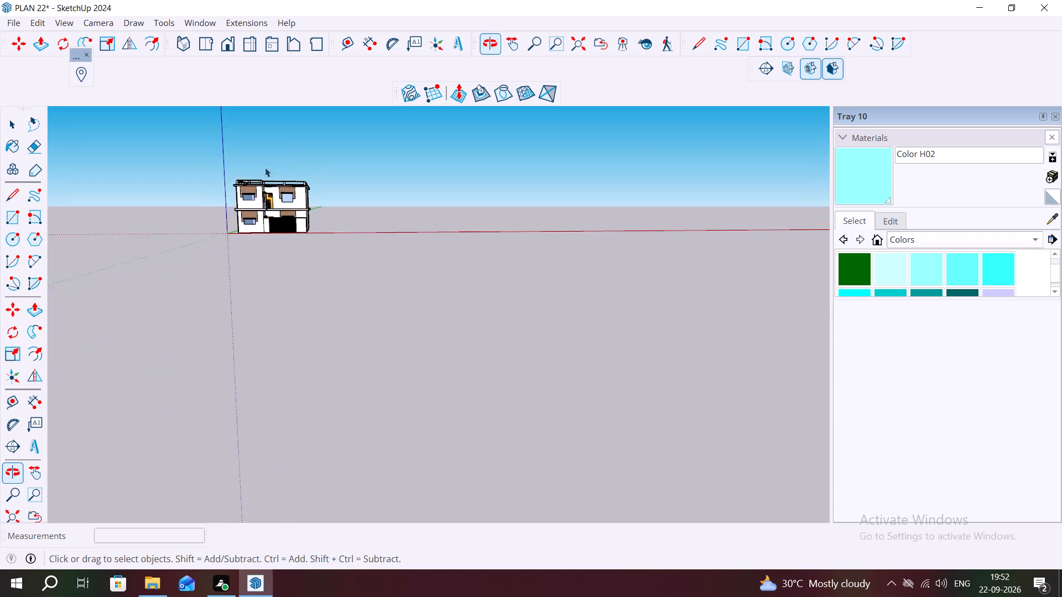
scroll(237, 174, up, 13)
scroll(298, 200, up, 4)
middle_drag(434, 207, 334, 208)
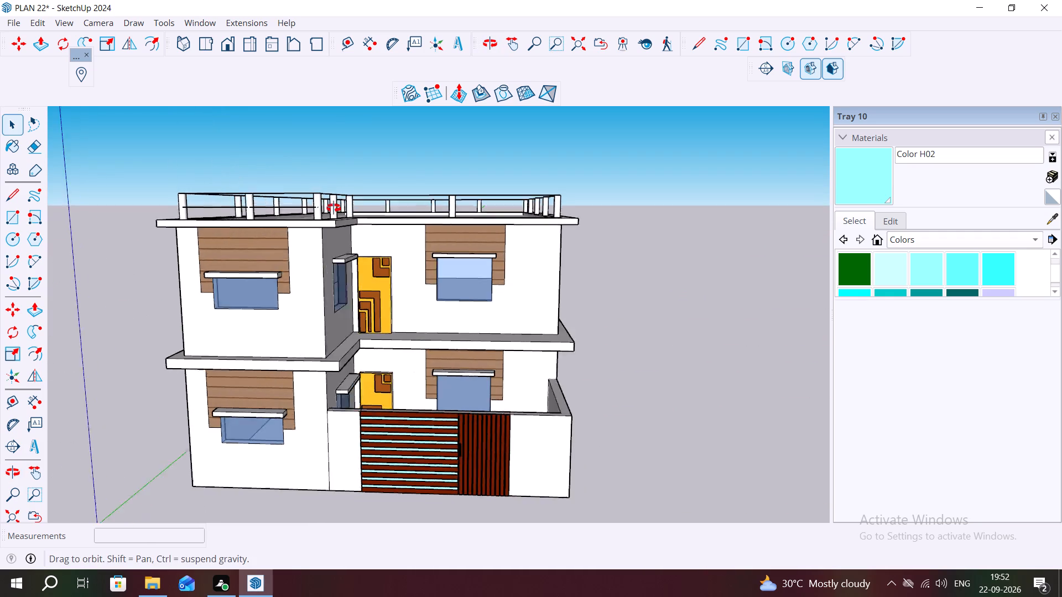
middle_drag(334, 208, 208, 206)
scroll(211, 206, up, 1)
scroll(225, 206, down, 3)
middle_drag(258, 215, 274, 252)
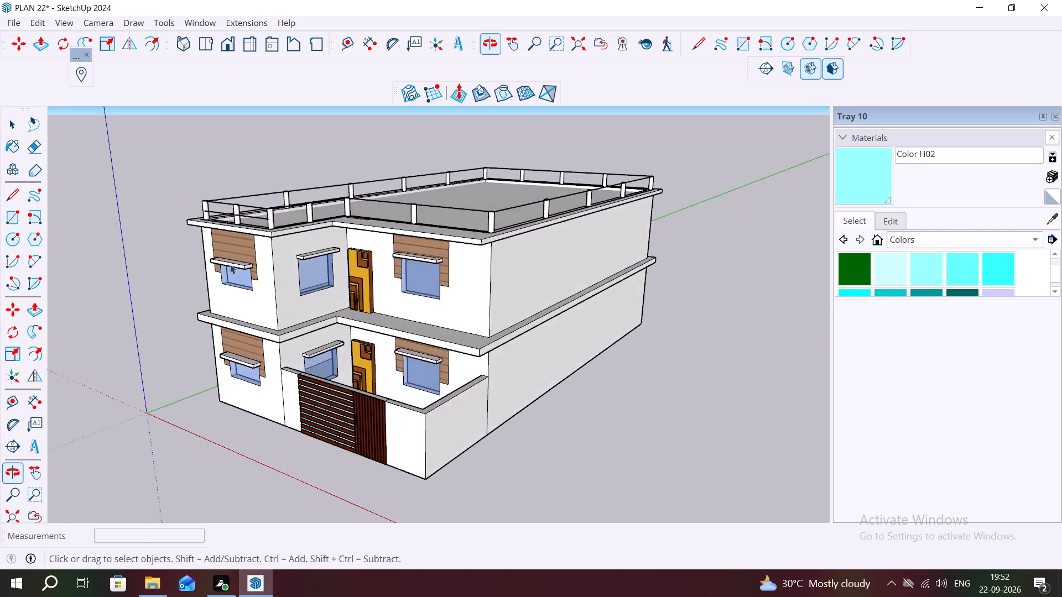
scroll(191, 262, up, 4)
middle_drag(171, 243, 222, 187)
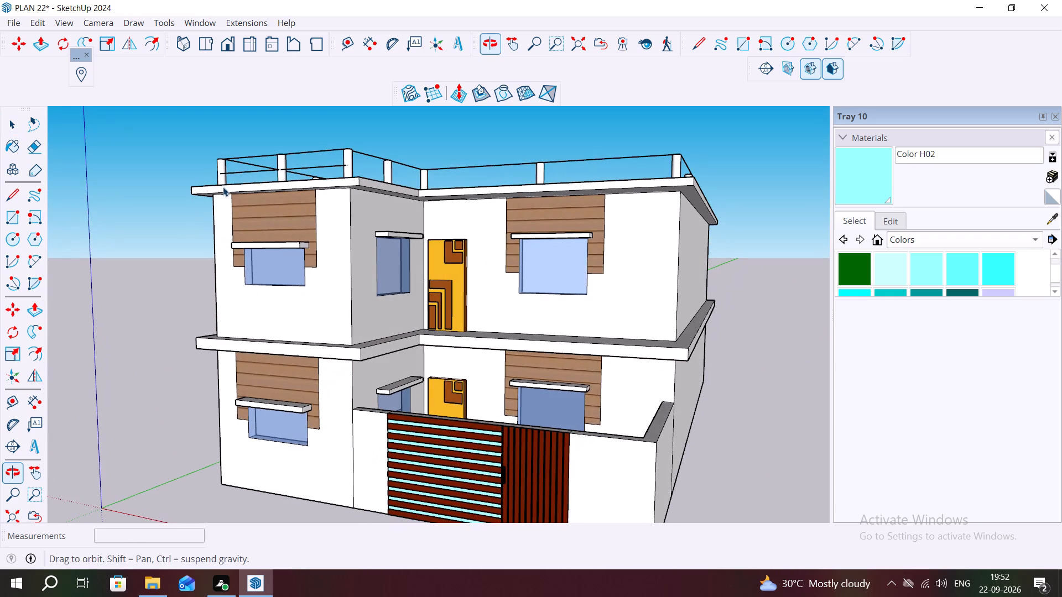
scroll(313, 296, up, 3)
scroll(313, 296, down, 5)
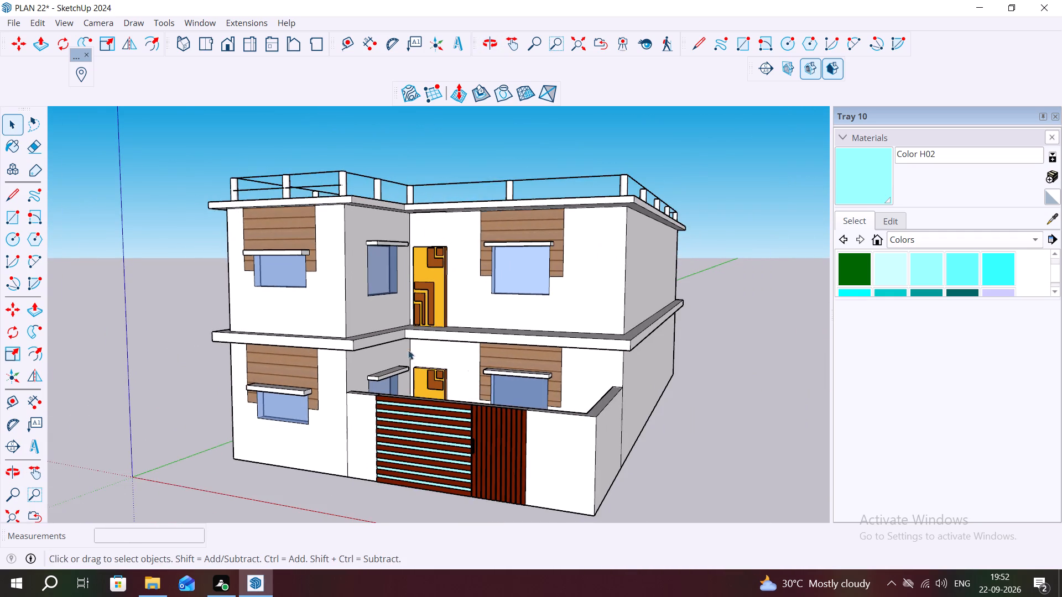
middle_drag(419, 364, 424, 378)
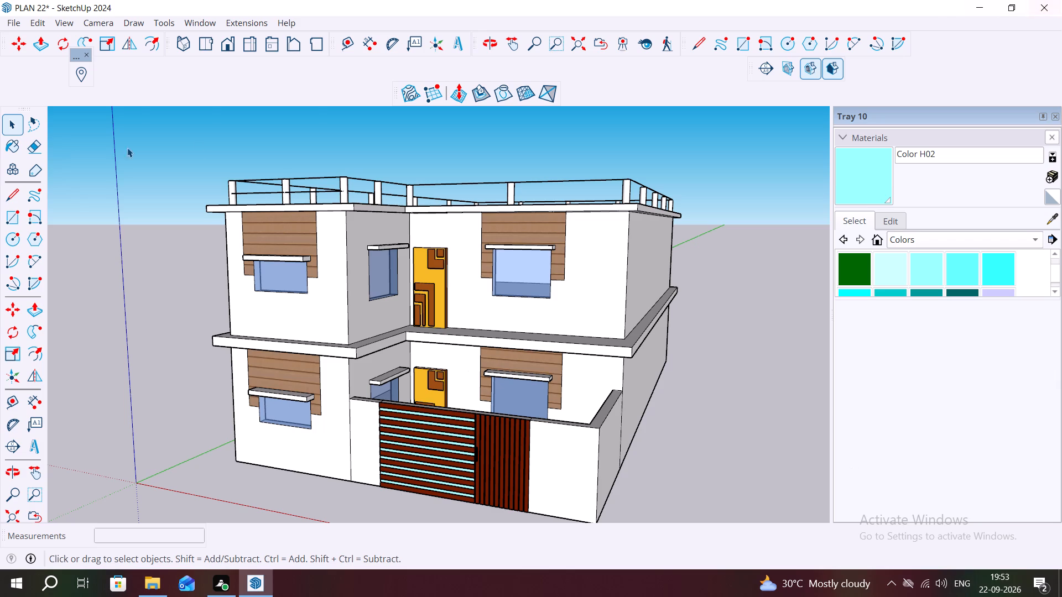
scroll(170, 125, down, 5)
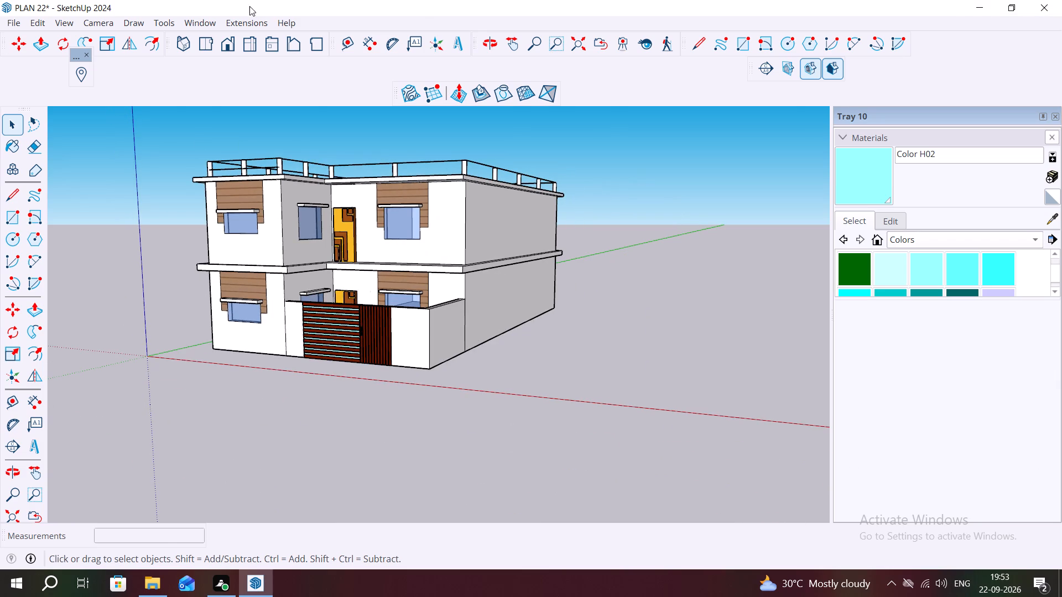
middle_drag(345, 286, 371, 361)
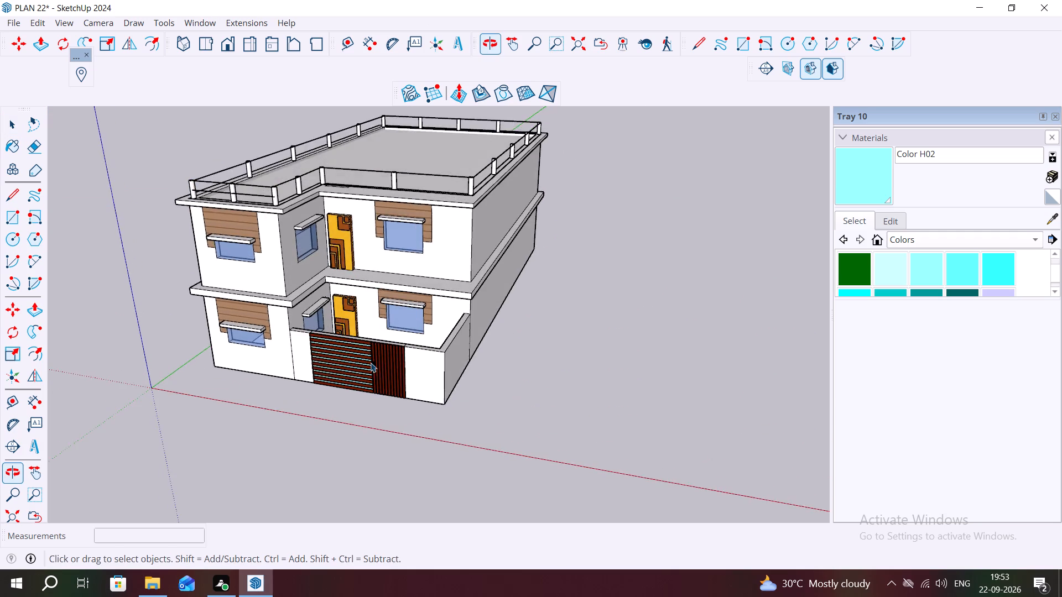
scroll(365, 358, up, 9)
middle_drag(432, 354, 528, 312)
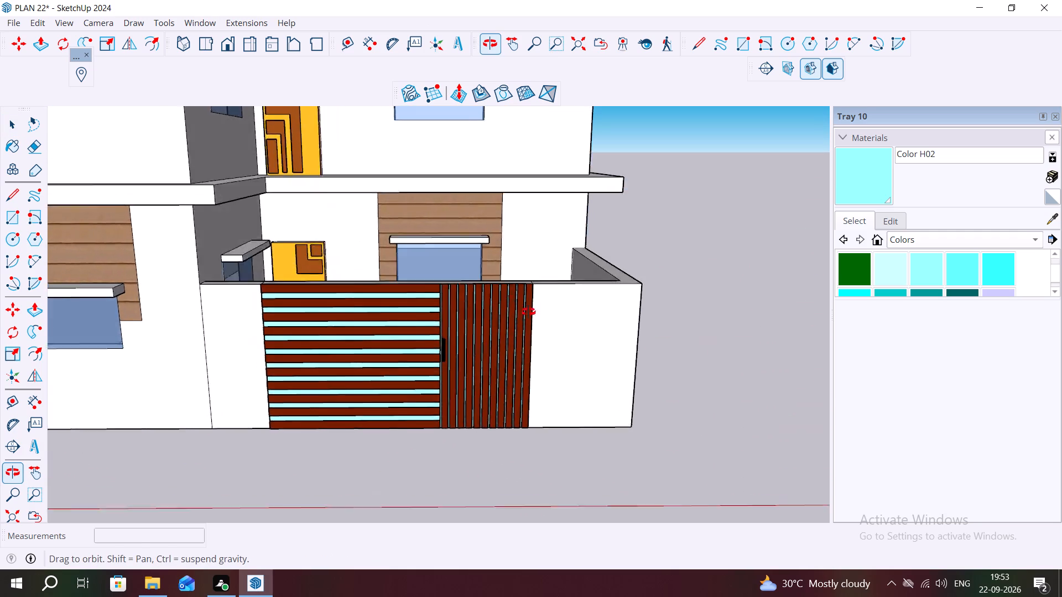
middle_drag(528, 312, 723, 308)
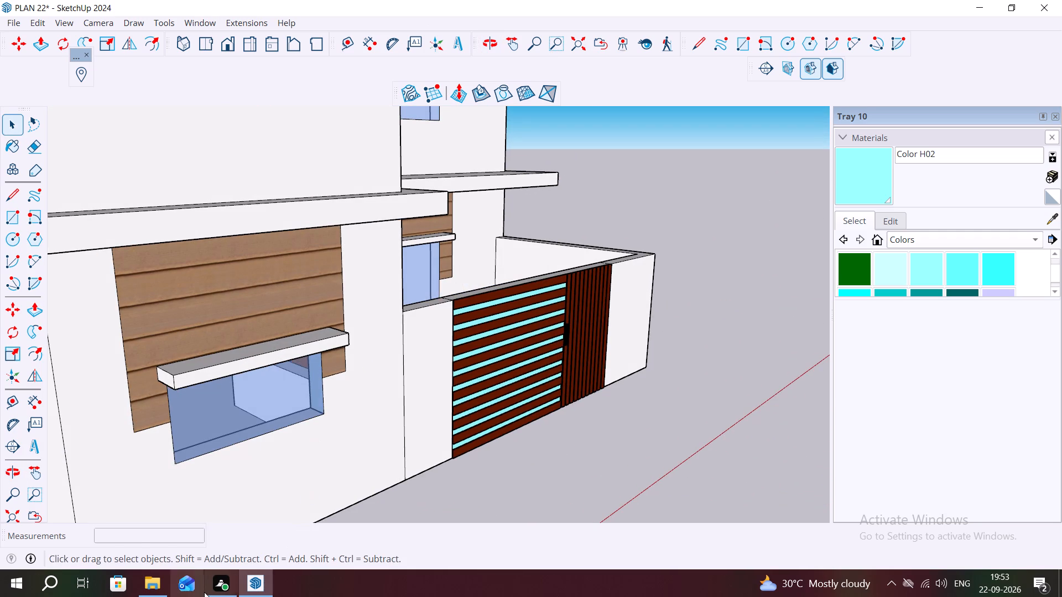
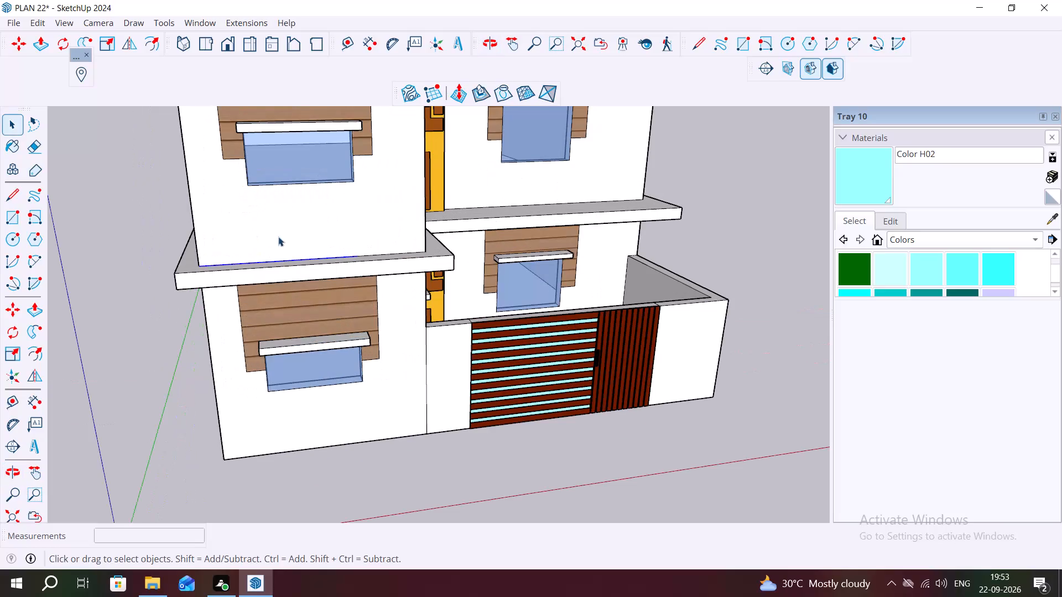
Examine the house exterior from the front, the courtyard side and above, including the slatted gate and boundary wall.
click(296, 259)
scroll(437, 271, up, 3)
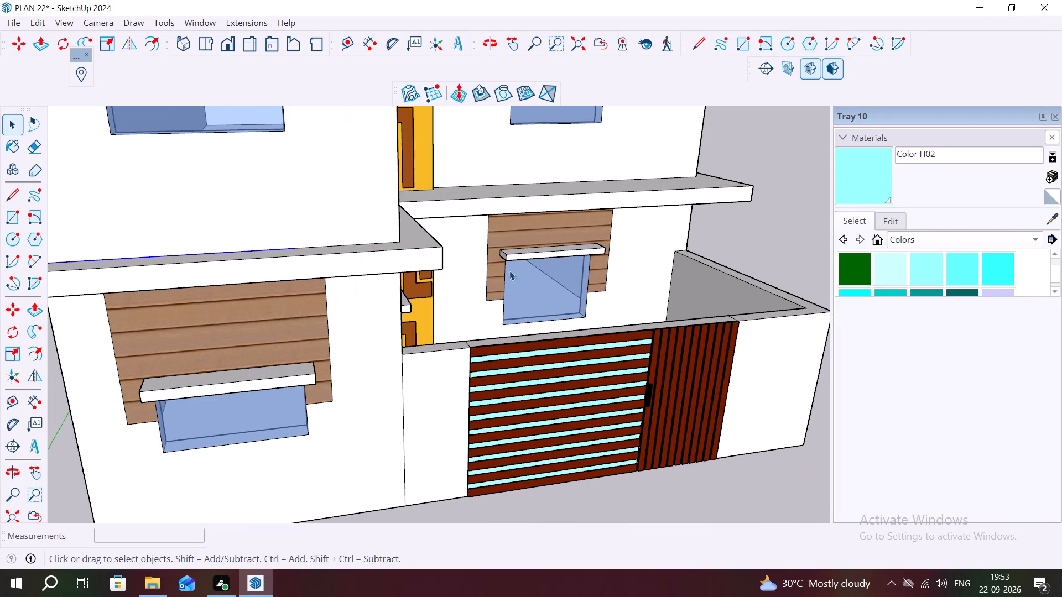
click(770, 258)
scroll(766, 258, down, 14)
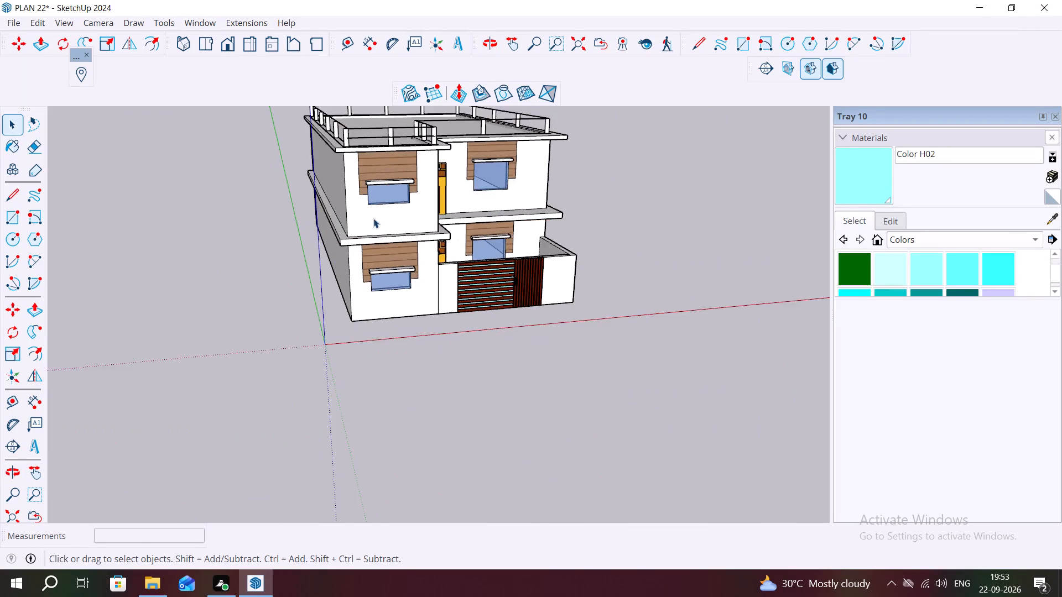
scroll(373, 218, down, 2)
middle_drag(498, 259, 363, 270)
scroll(363, 270, down, 1)
scroll(442, 205, up, 9)
middle_drag(470, 340, 479, 264)
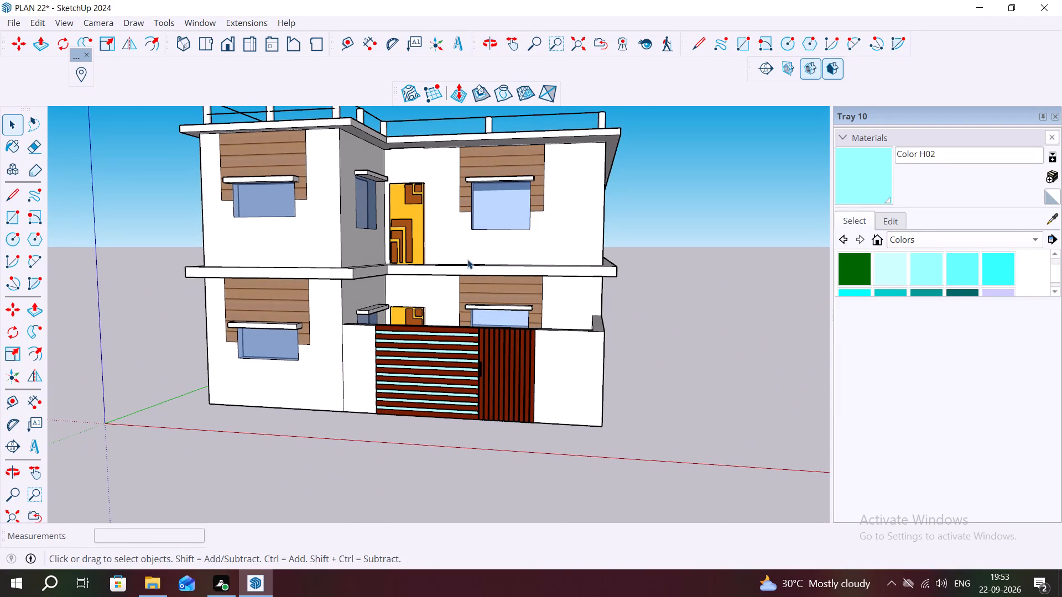
scroll(465, 253, down, 2)
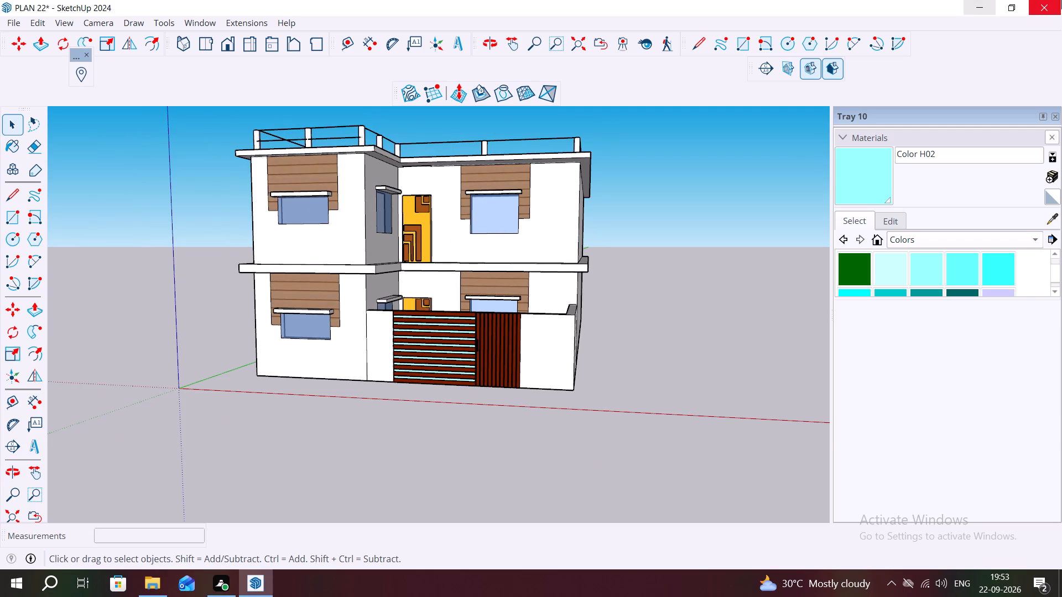
middle_drag(601, 308, 606, 421)
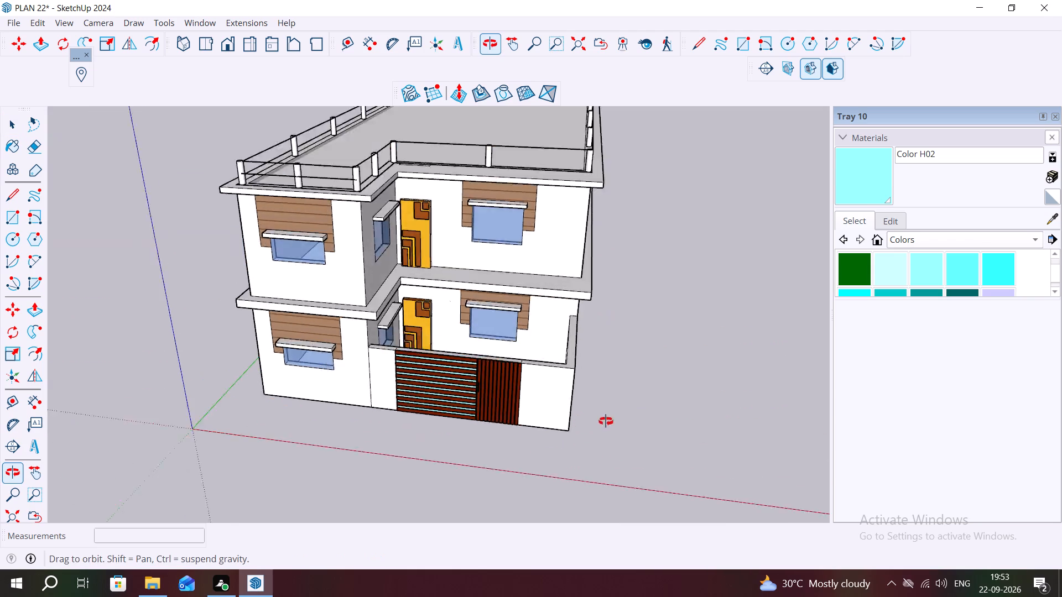
middle_drag(606, 421, 369, 406)
middle_click(369, 406)
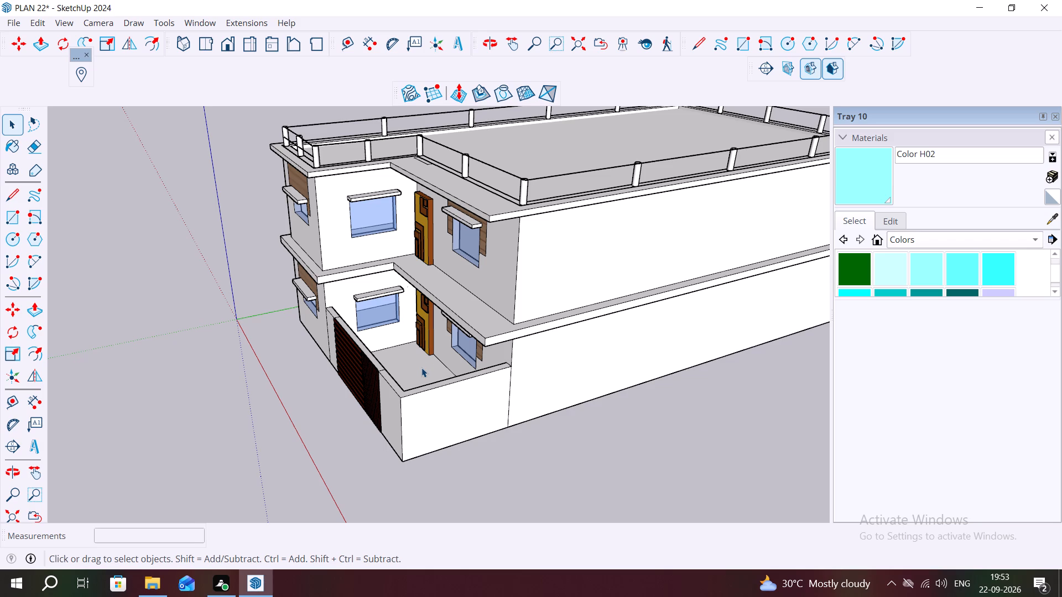
scroll(478, 115, down, 7)
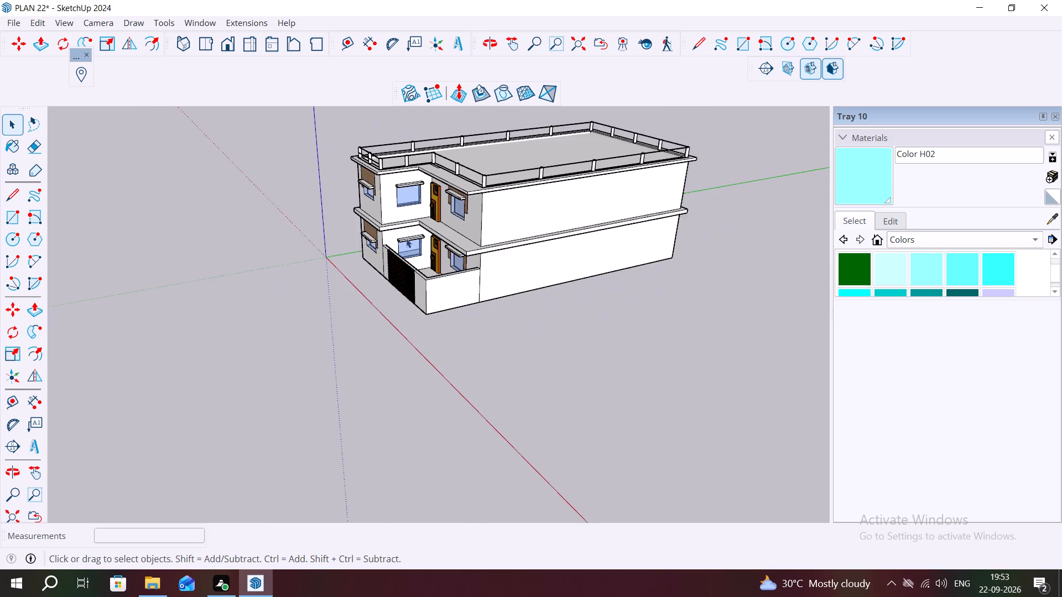
scroll(406, 238, down, 3)
middle_drag(272, 194, 493, 182)
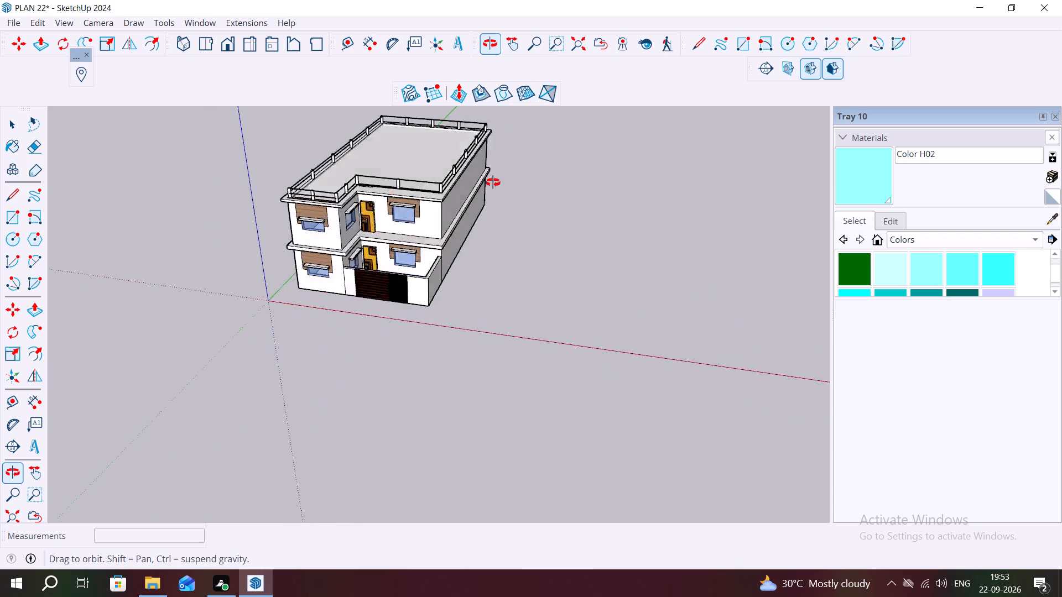
middle_drag(493, 182, 508, 127)
scroll(293, 219, up, 13)
middle_drag(425, 238, 596, 275)
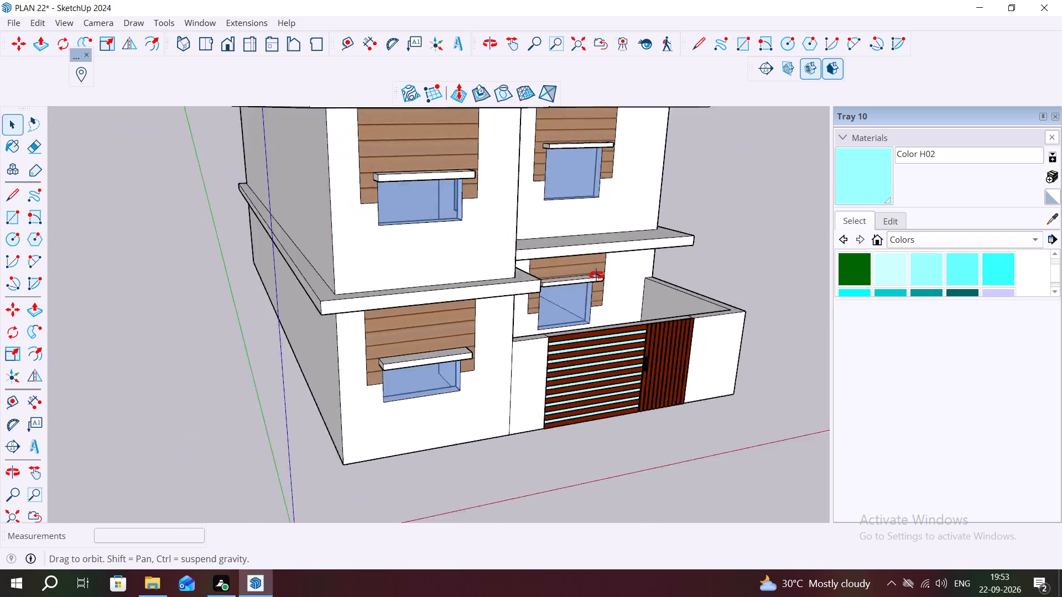
middle_drag(596, 275, 153, 293)
scroll(151, 277, down, 9)
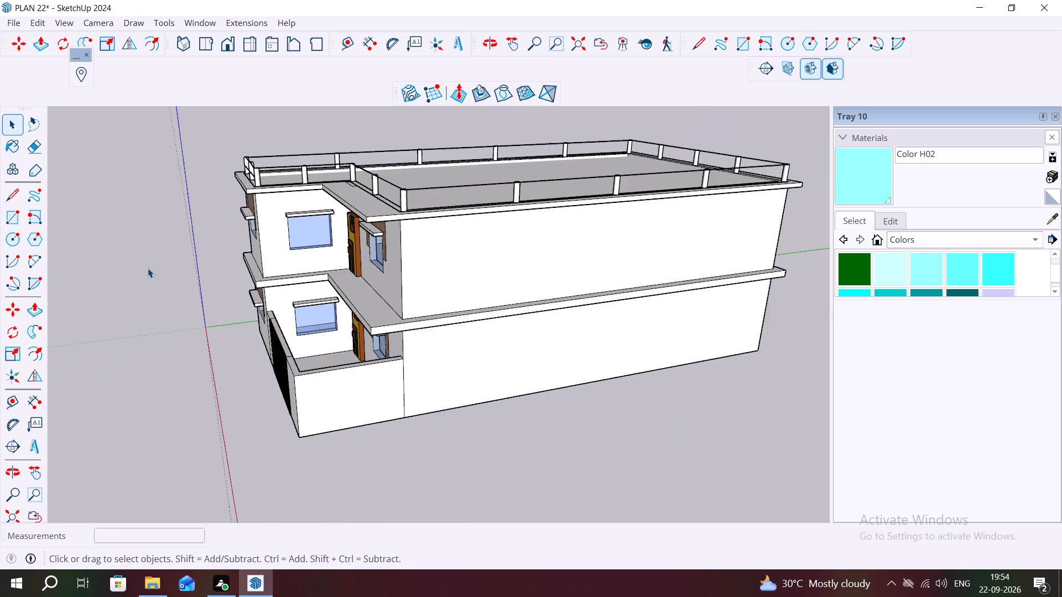
scroll(148, 268, down, 4)
middle_drag(223, 312, 525, 306)
Build a freestanding slab beside the house from a rectangle about 28' 1" by 2' 2", pushed up about 13' 6".
scroll(413, 313, up, 5)
scroll(20, 198, down, 20)
scroll(20, 198, down, 1)
scroll(393, 264, down, 5)
scroll(555, 281, up, 2)
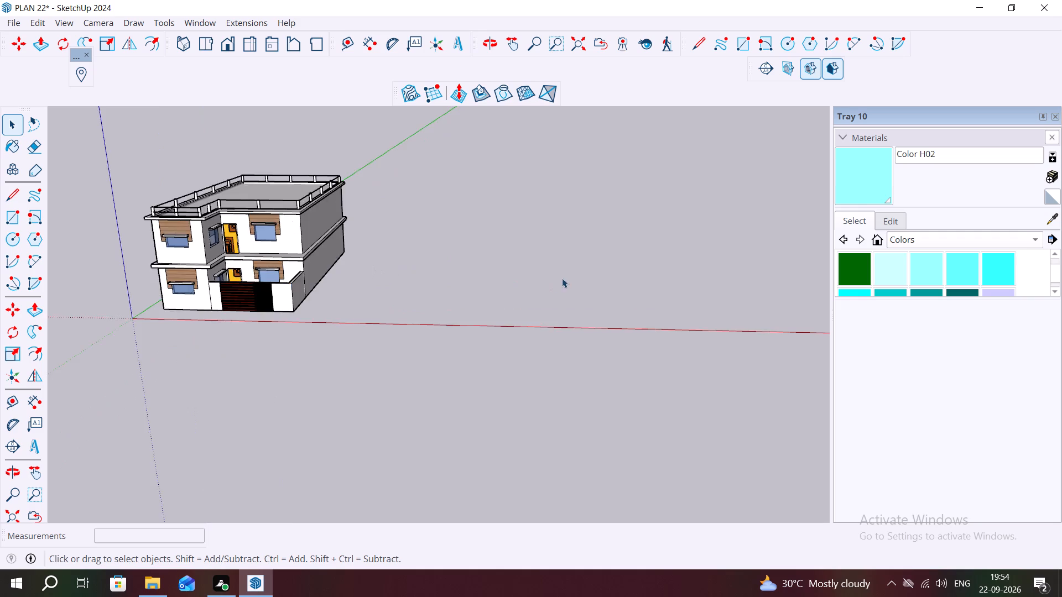
scroll(562, 278, up, 10)
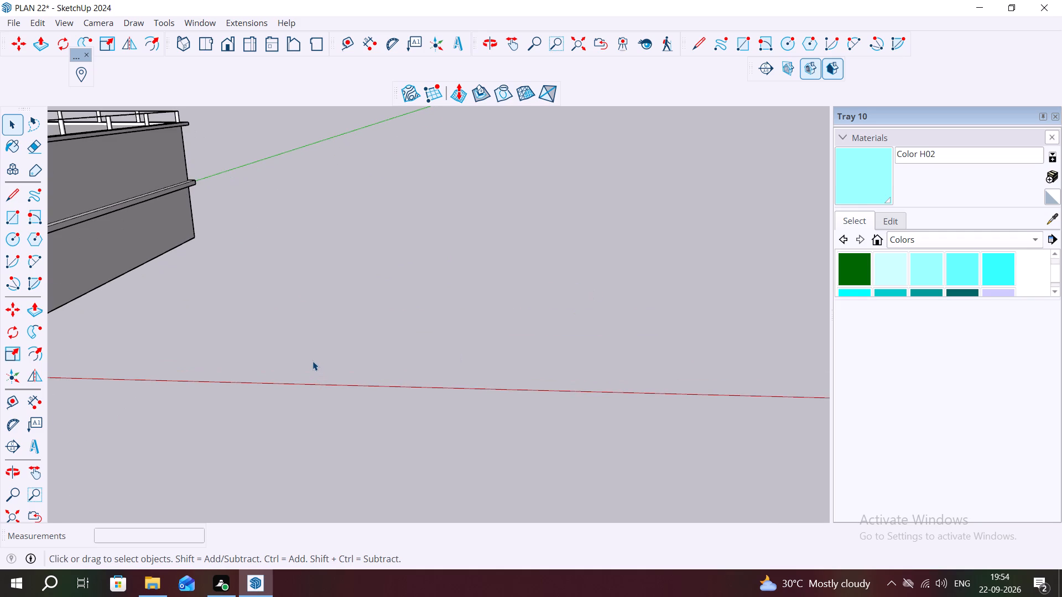
key(r)
click(315, 369)
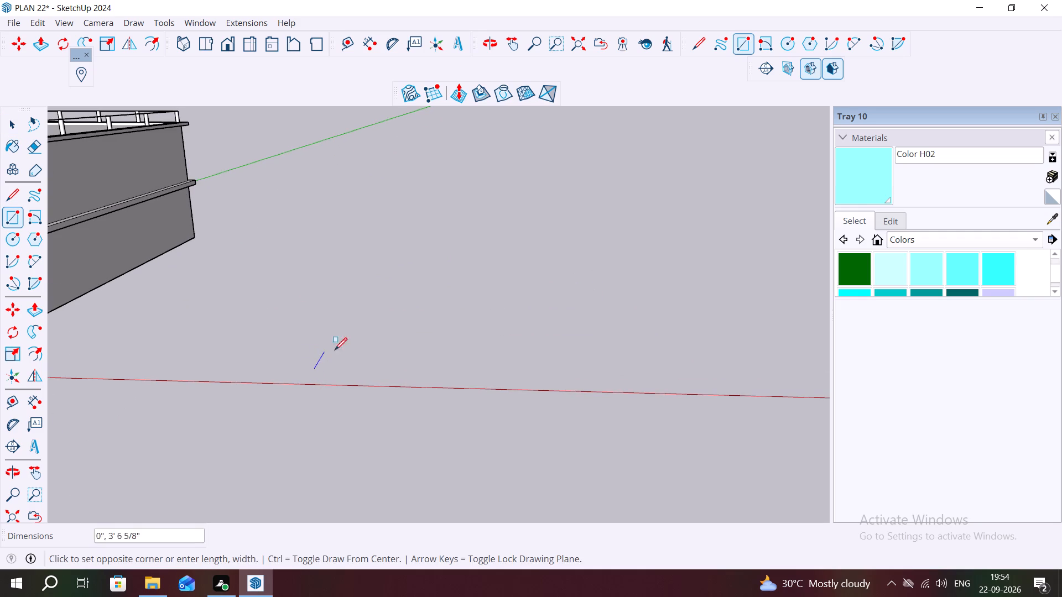
click(590, 368)
key(p)
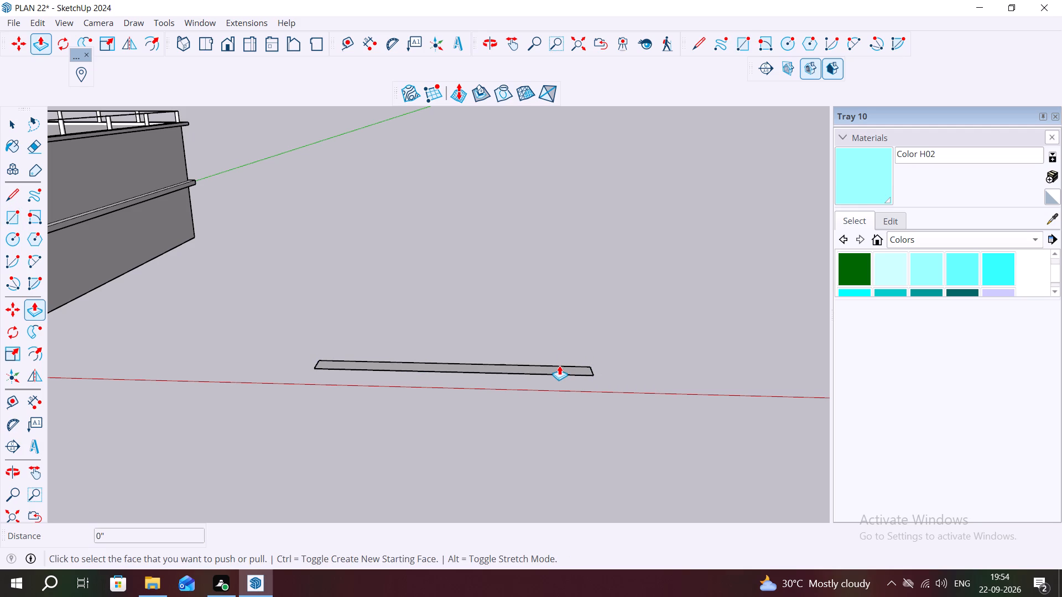
click(559, 366)
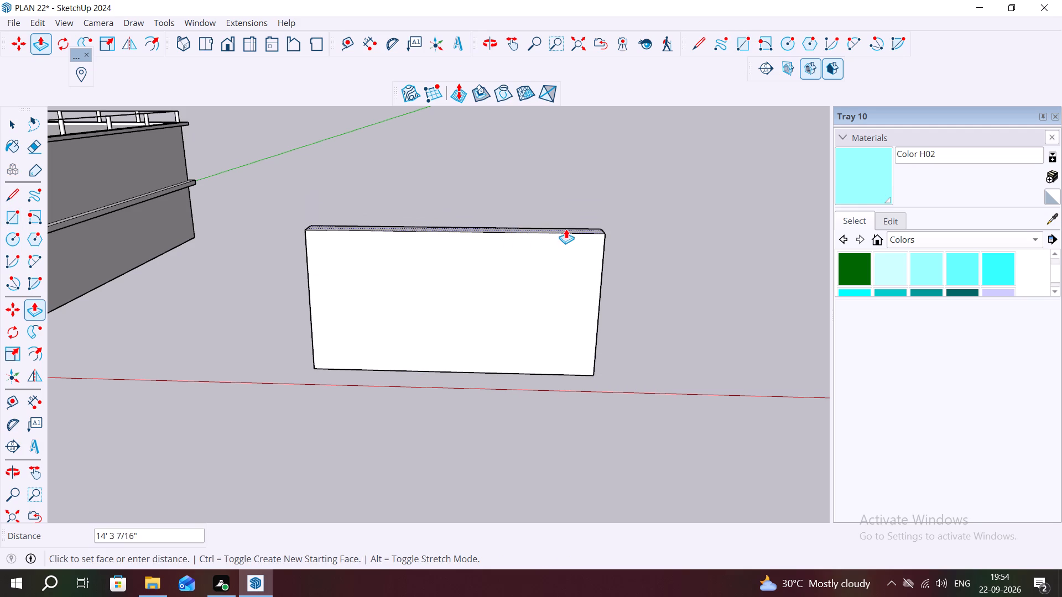
click(567, 237)
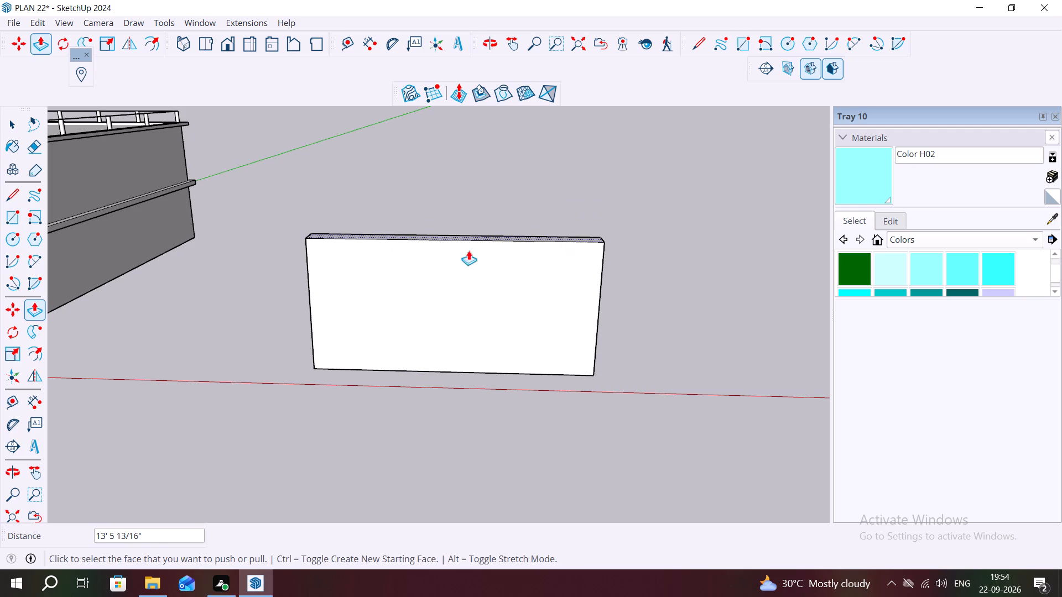
Draw a 90° arc on the slab's front face, centred on the upper corner nearest the house, from the lower corner to the top edge.
middle_drag(365, 264, 415, 248)
key(space)
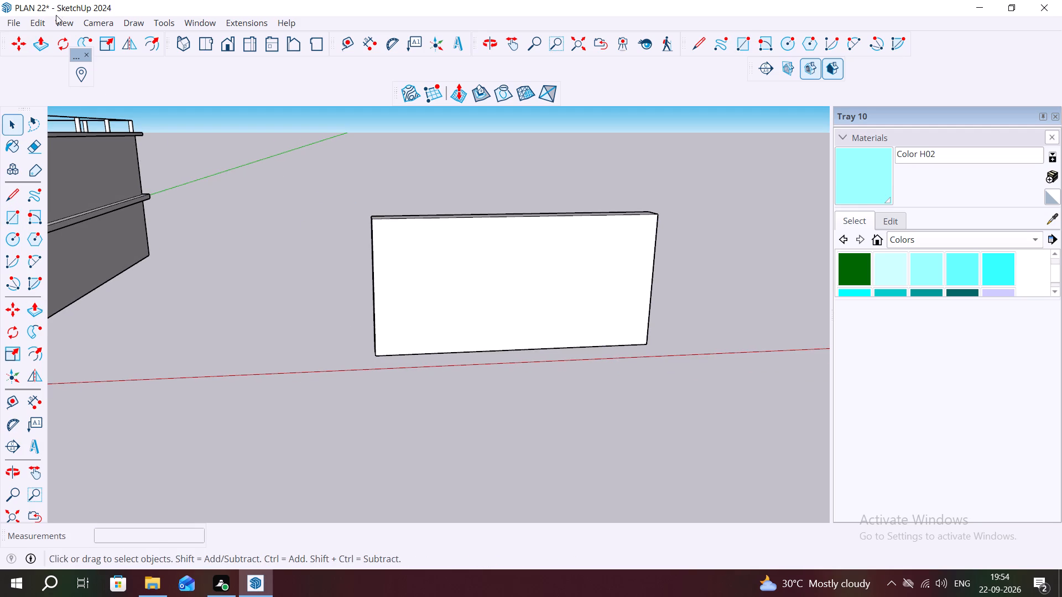
click(11, 260)
click(375, 224)
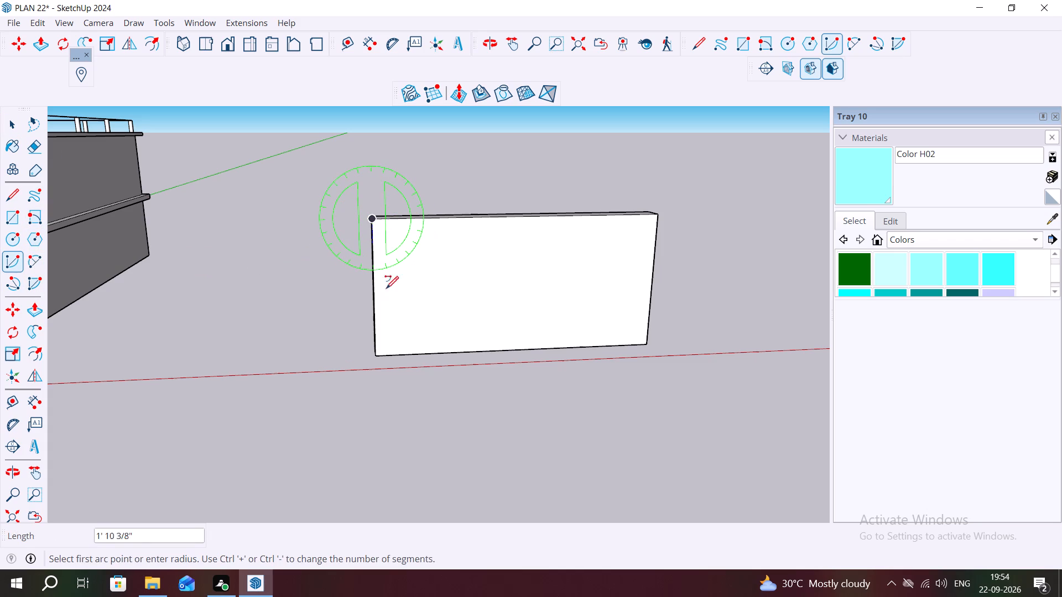
click(379, 352)
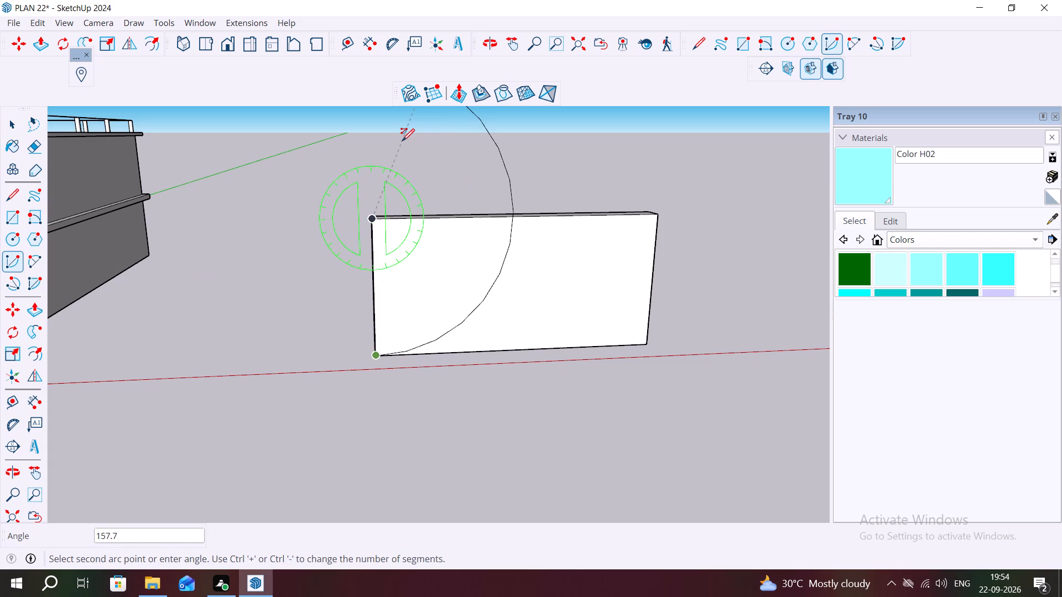
click(450, 223)
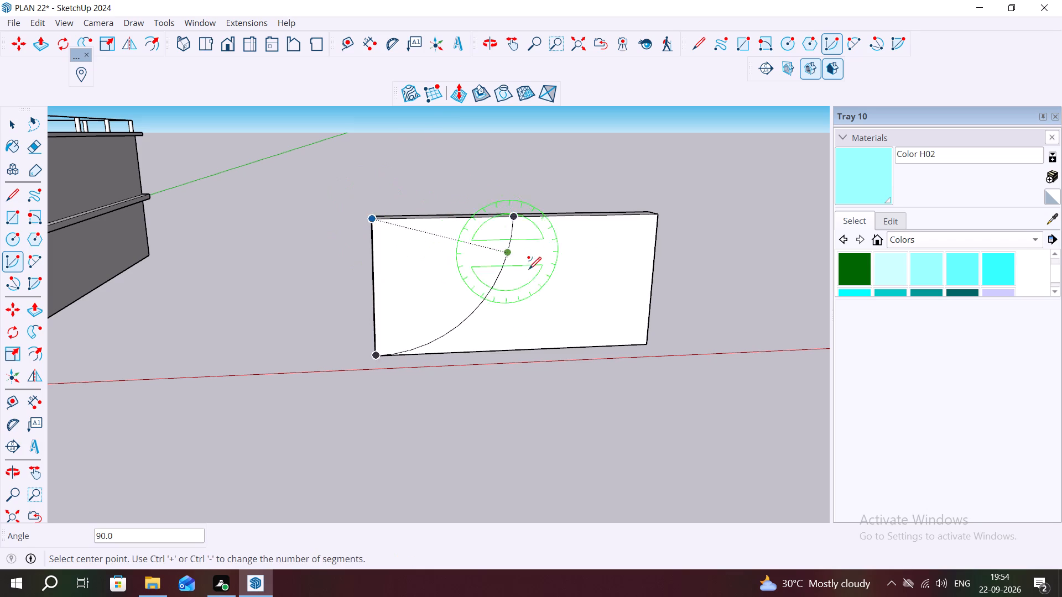
key(Escape)
key(Escape)
key(Escape)
middle_drag(573, 302, 445, 302)
scroll(495, 316, up, 3)
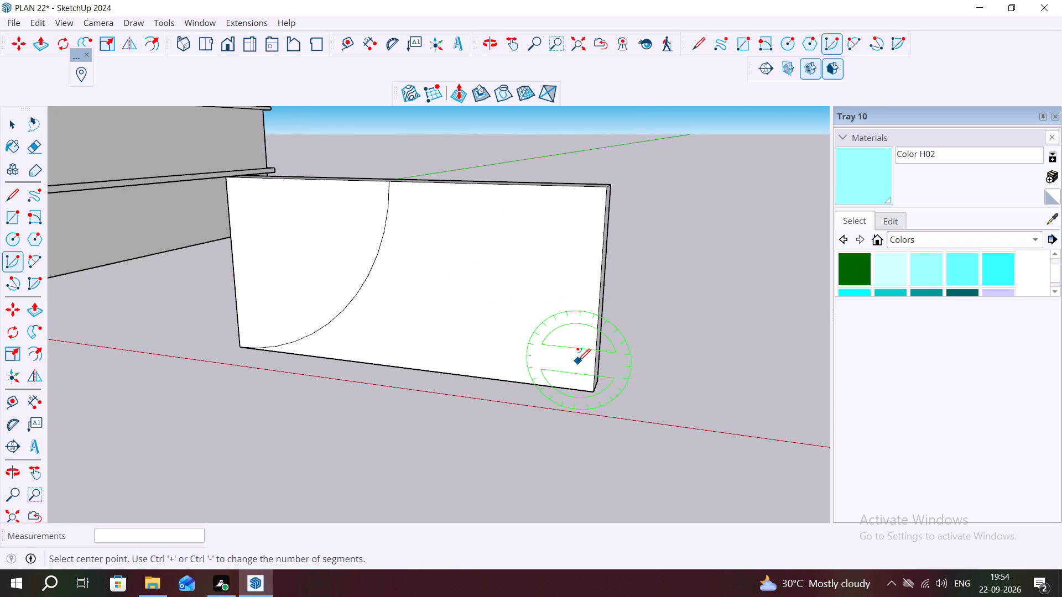
key(space)
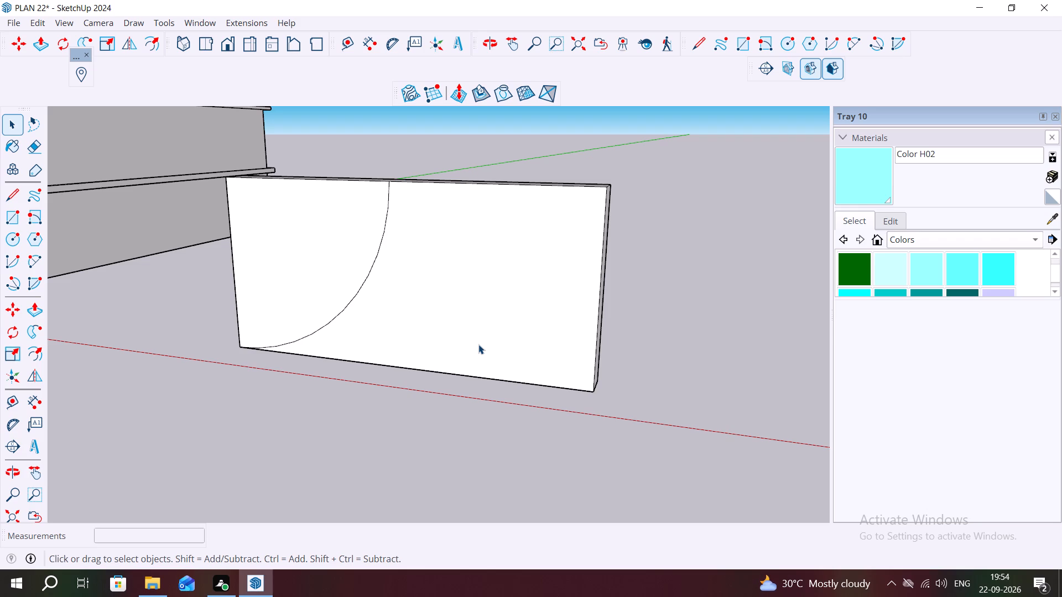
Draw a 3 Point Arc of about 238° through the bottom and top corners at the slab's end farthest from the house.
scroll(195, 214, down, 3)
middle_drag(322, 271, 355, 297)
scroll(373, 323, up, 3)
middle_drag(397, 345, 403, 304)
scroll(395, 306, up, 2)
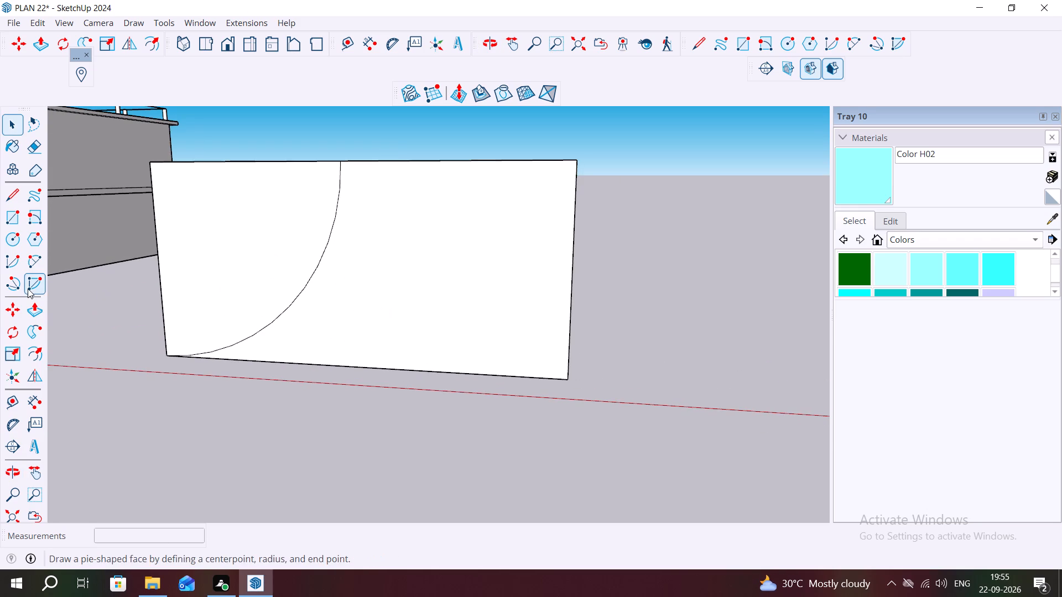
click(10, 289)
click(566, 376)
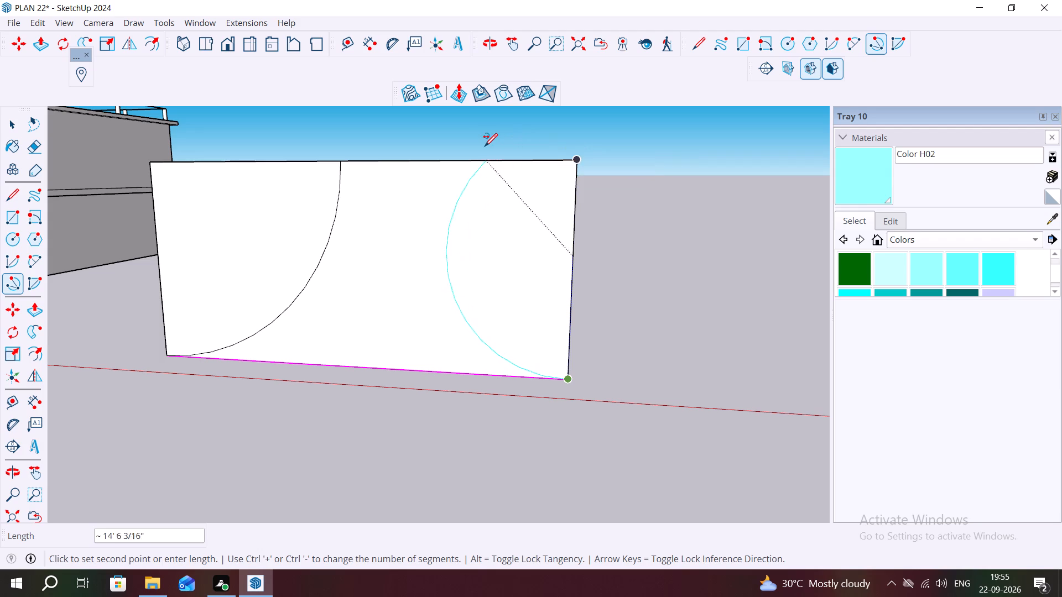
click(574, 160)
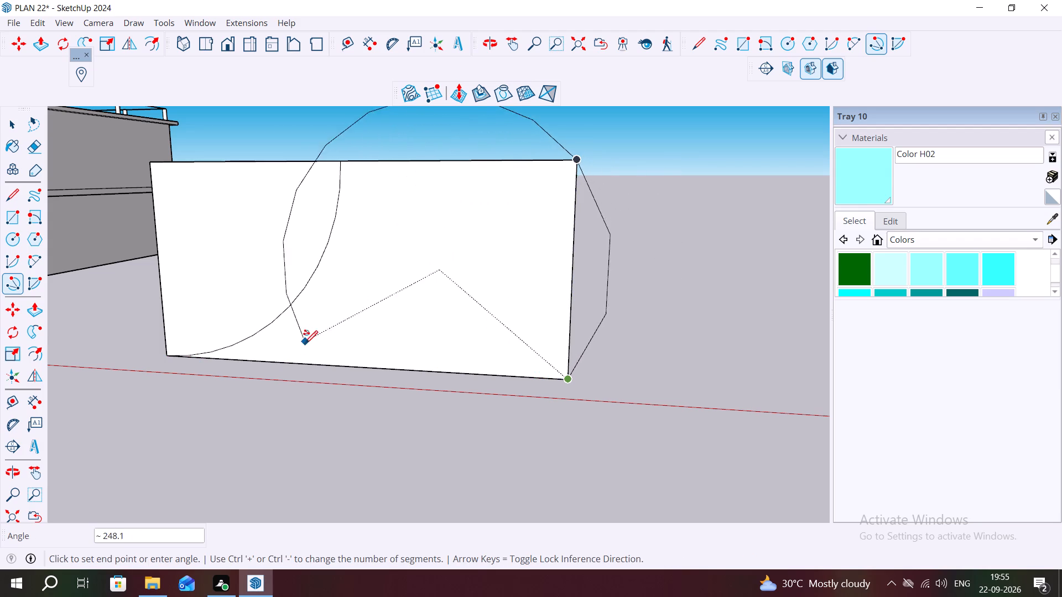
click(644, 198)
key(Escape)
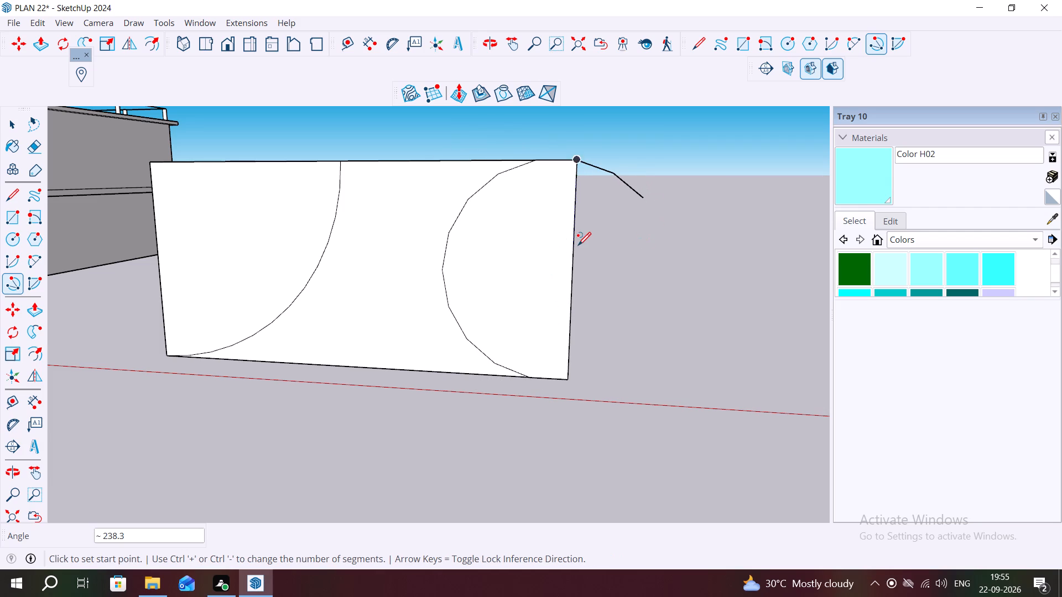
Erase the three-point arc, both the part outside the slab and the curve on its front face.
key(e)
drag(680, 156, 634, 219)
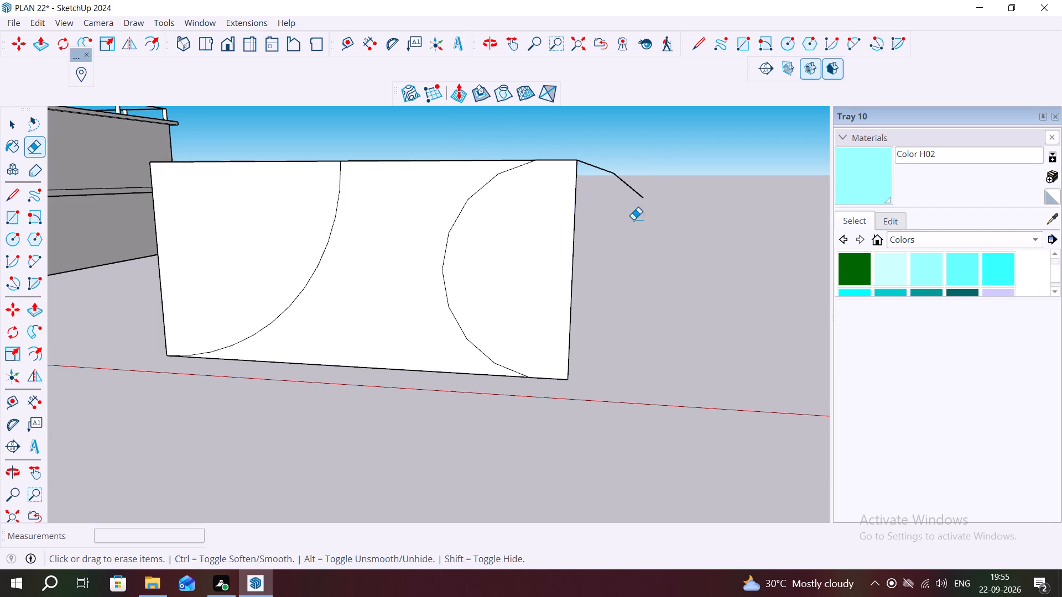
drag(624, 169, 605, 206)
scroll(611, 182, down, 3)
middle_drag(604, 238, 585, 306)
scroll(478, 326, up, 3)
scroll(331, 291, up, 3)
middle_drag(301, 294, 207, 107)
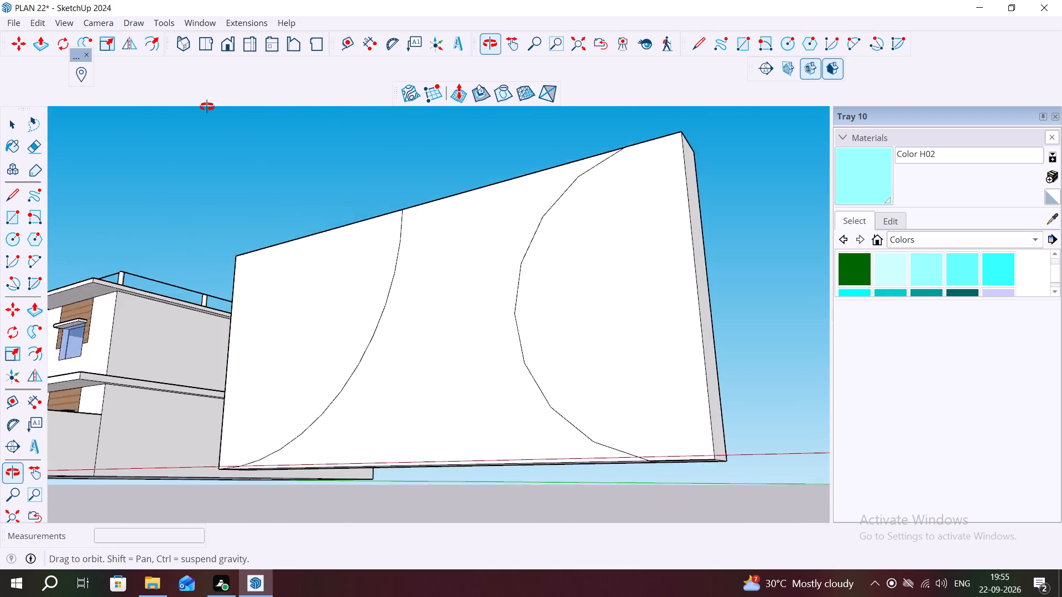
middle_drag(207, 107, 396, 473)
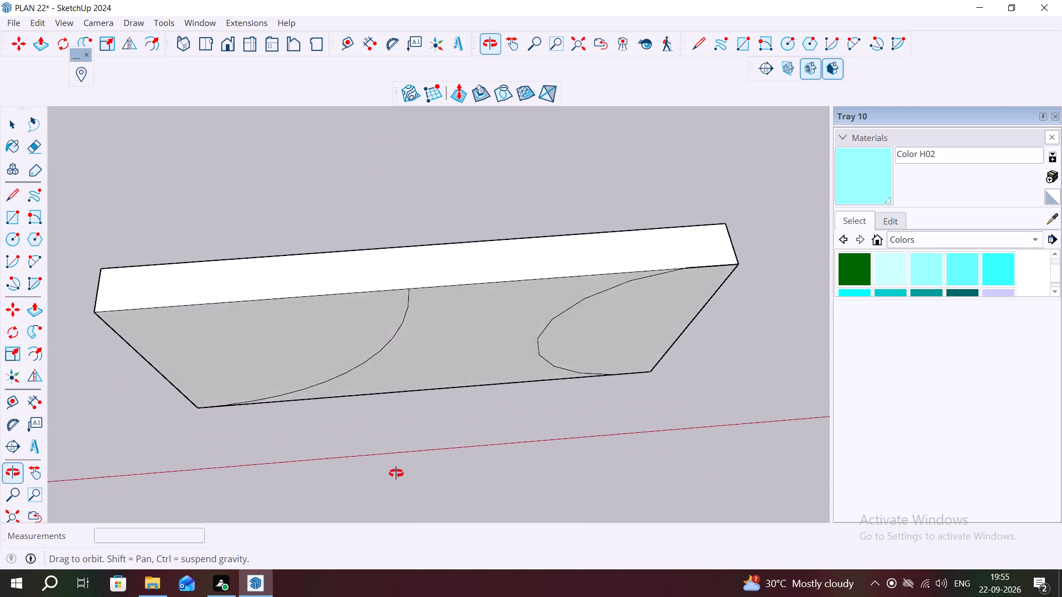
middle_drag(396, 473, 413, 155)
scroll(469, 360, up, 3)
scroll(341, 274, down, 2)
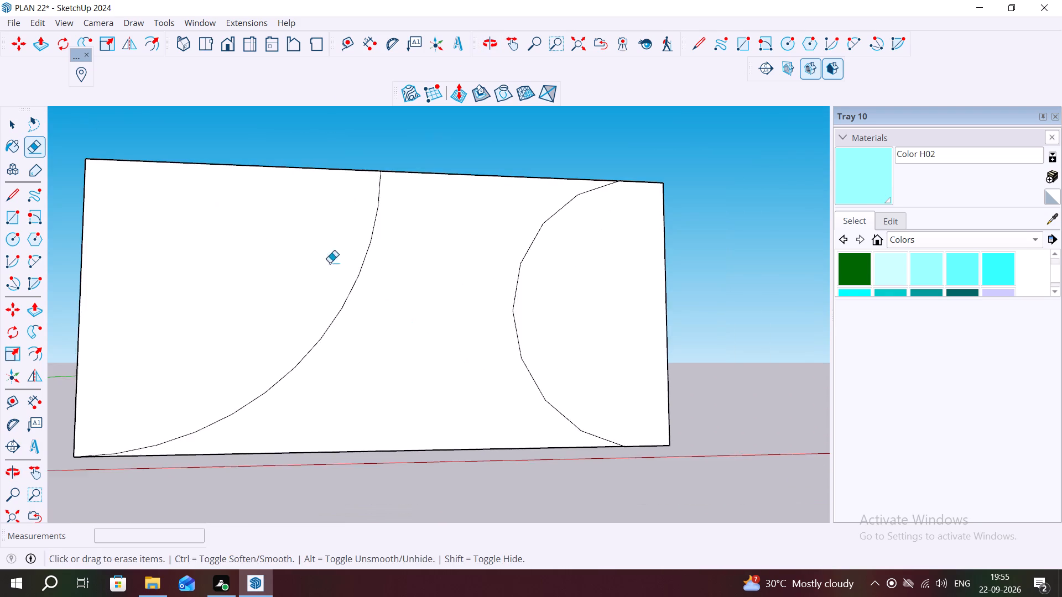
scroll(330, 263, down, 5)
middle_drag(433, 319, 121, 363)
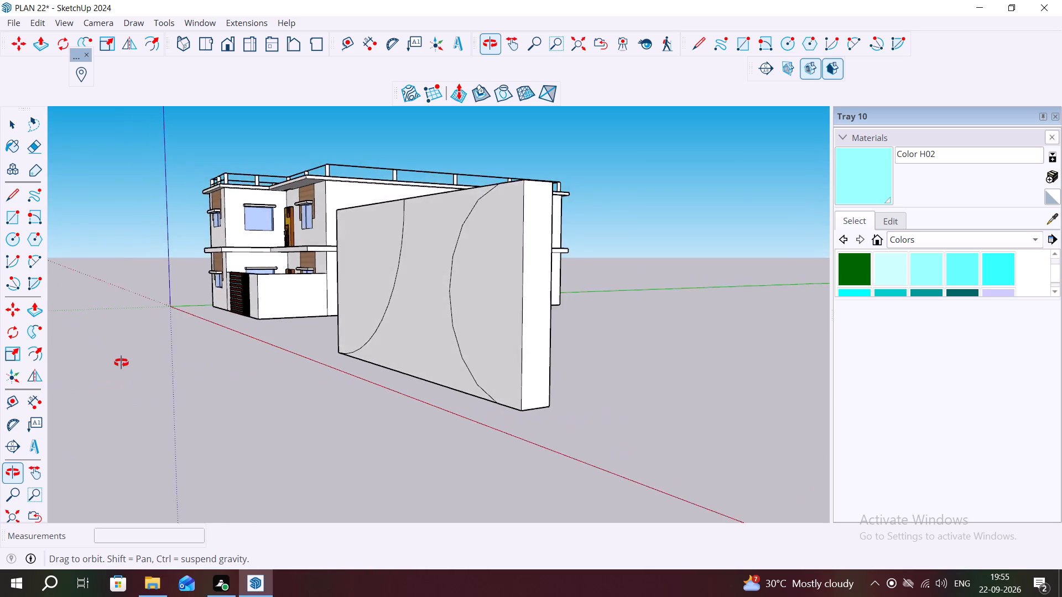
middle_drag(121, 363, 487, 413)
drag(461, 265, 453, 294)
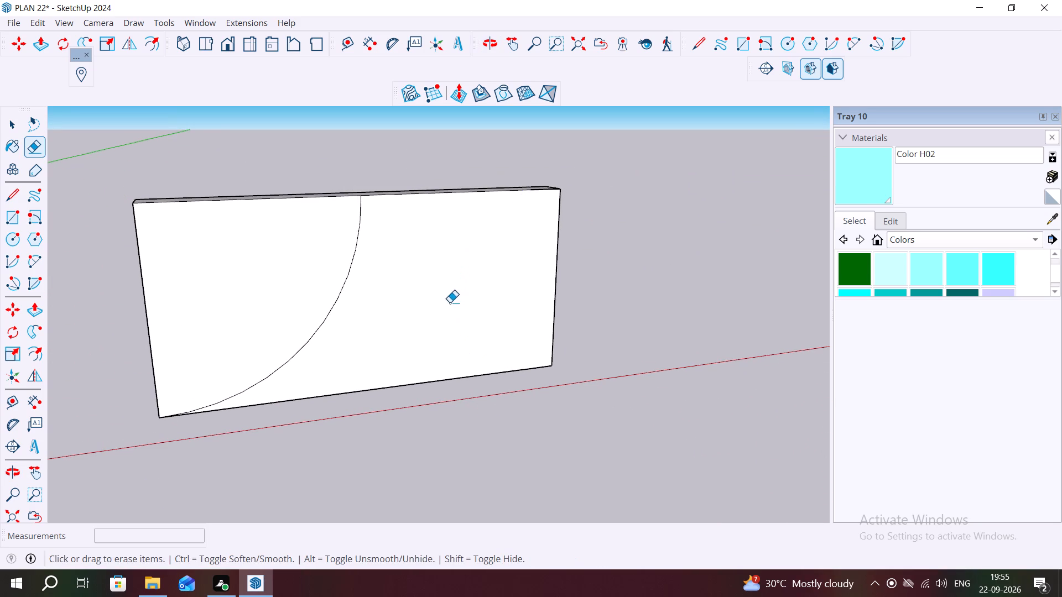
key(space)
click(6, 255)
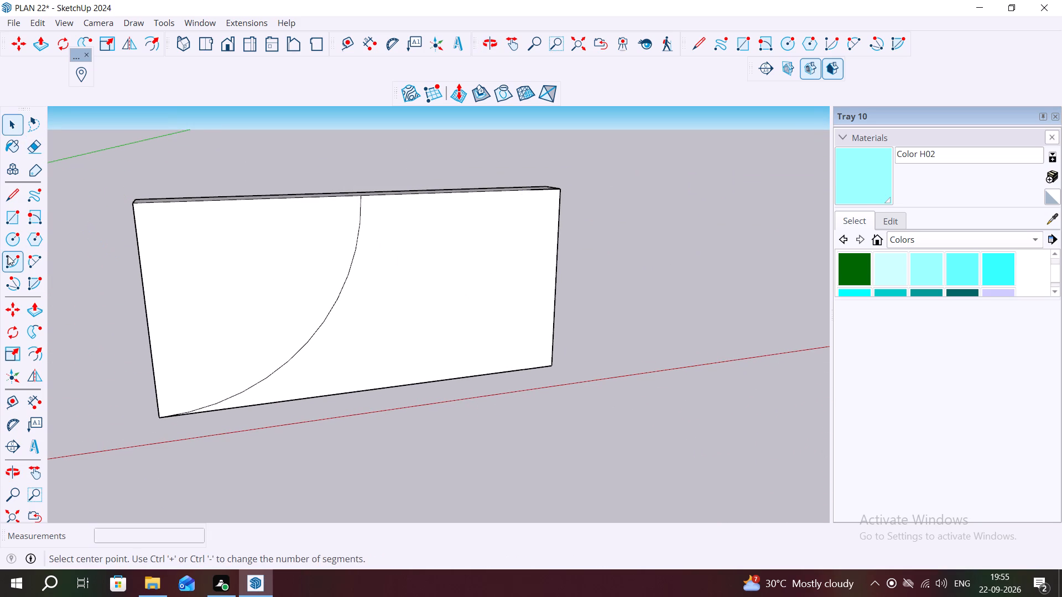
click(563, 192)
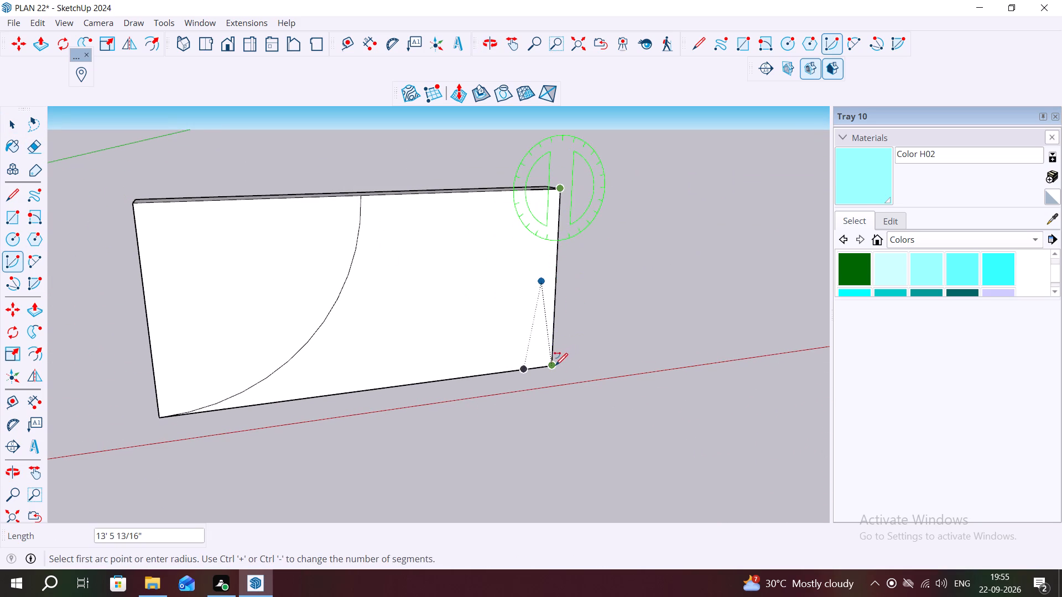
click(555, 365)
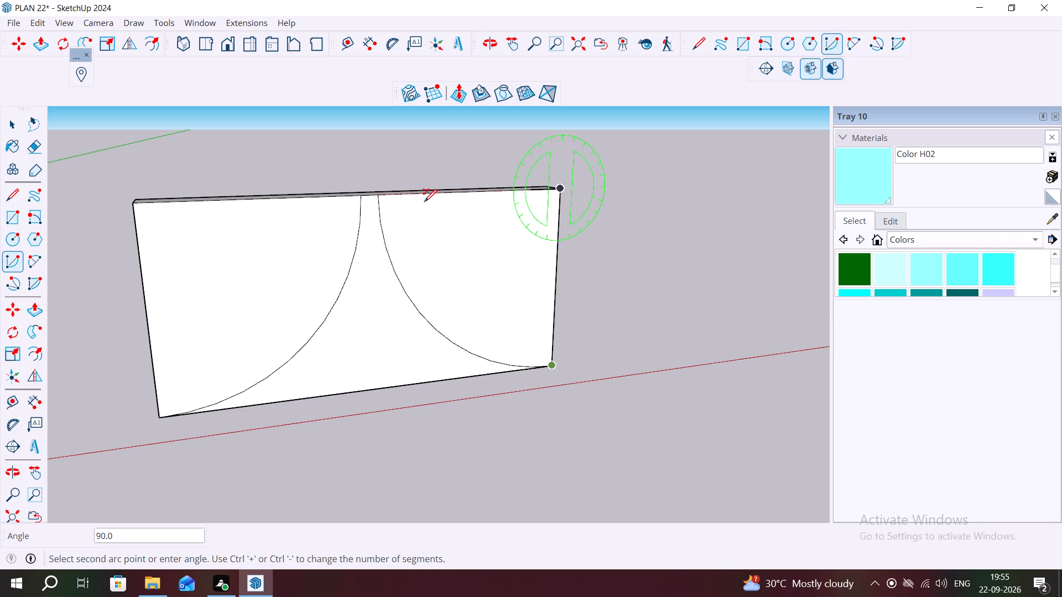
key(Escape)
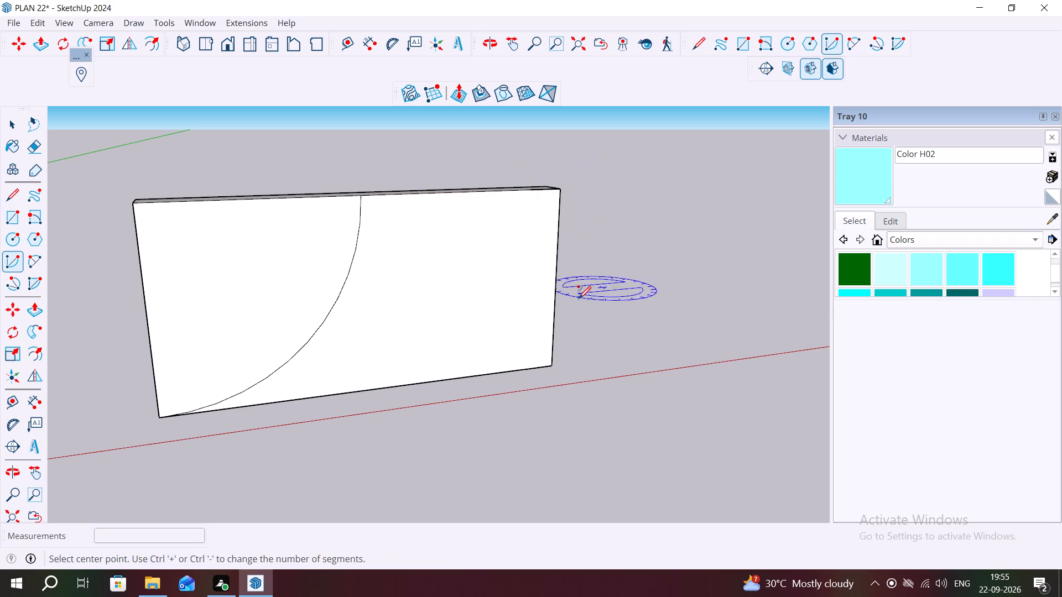
Delete the quarter-circle arc on the slab's front face.
key(space)
key(space)
click(324, 315)
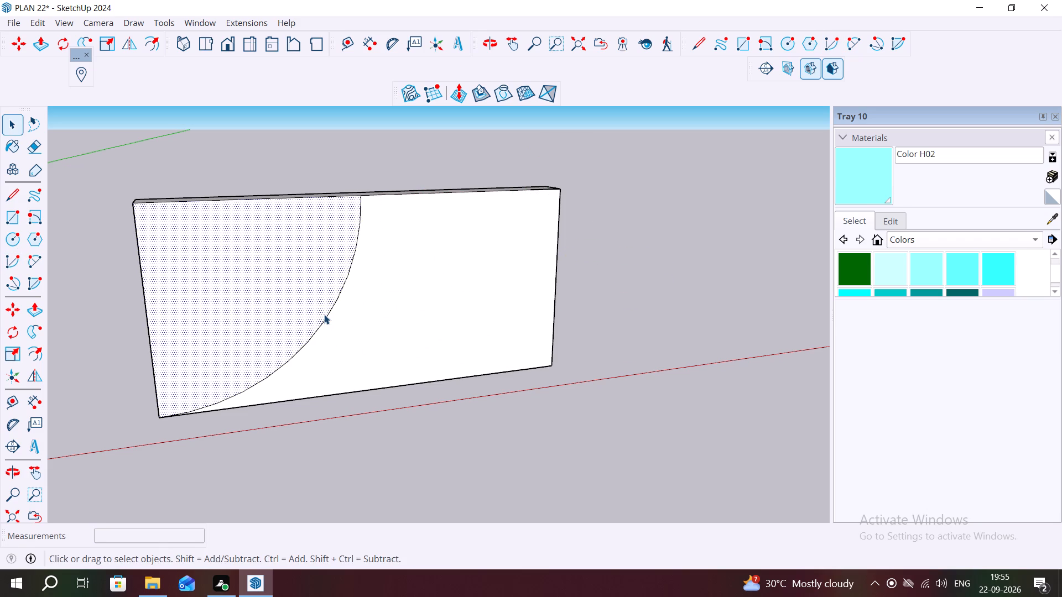
click(324, 317)
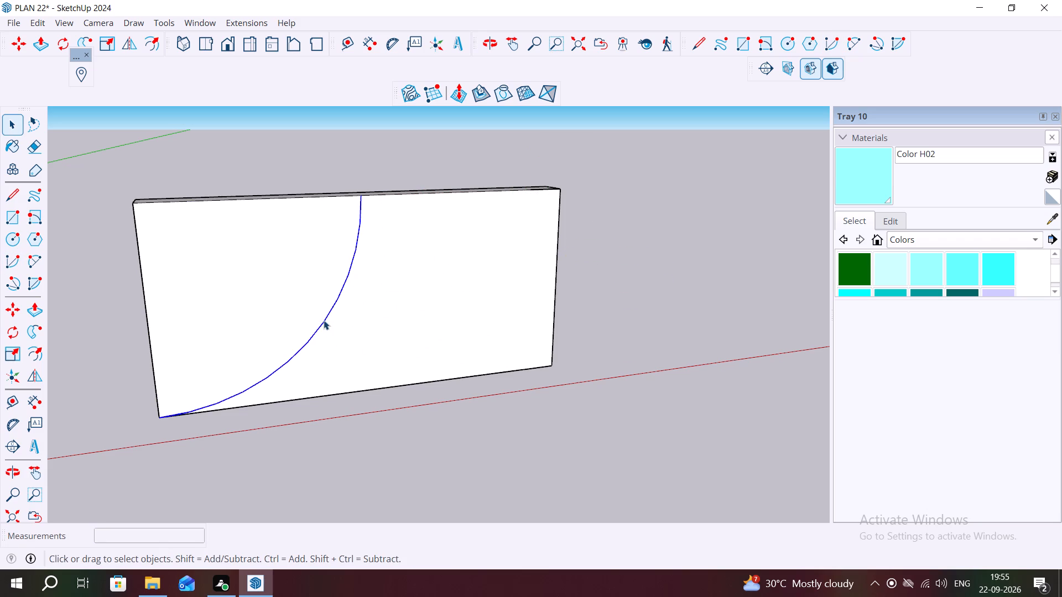
key(Delete)
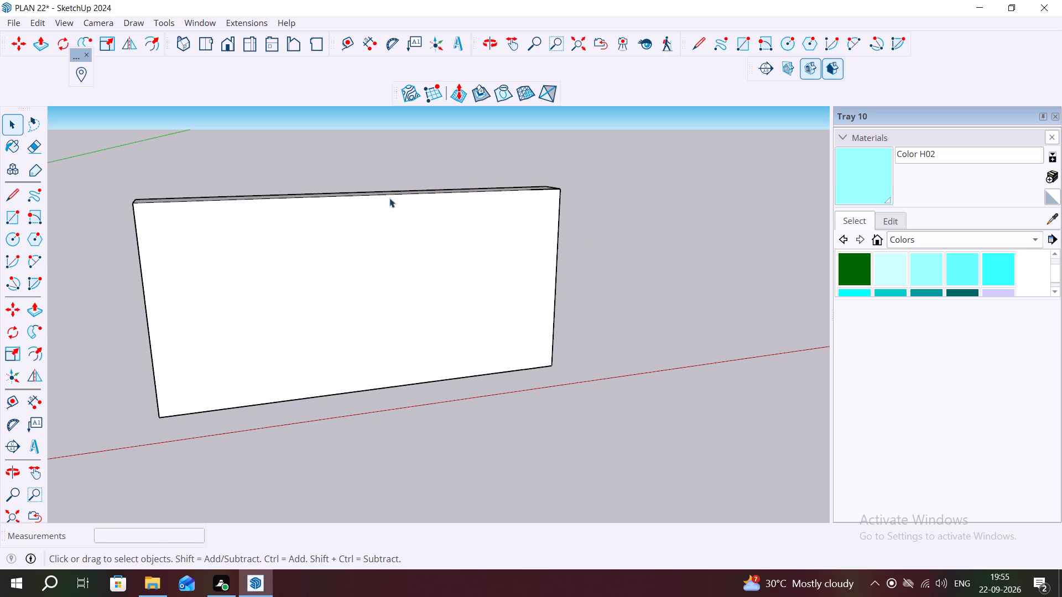
Draw a 2 Point Arc on the front face between the lower and upper corners farthest from the house, bulging about 7' 6" inward.
click(42, 258)
click(550, 370)
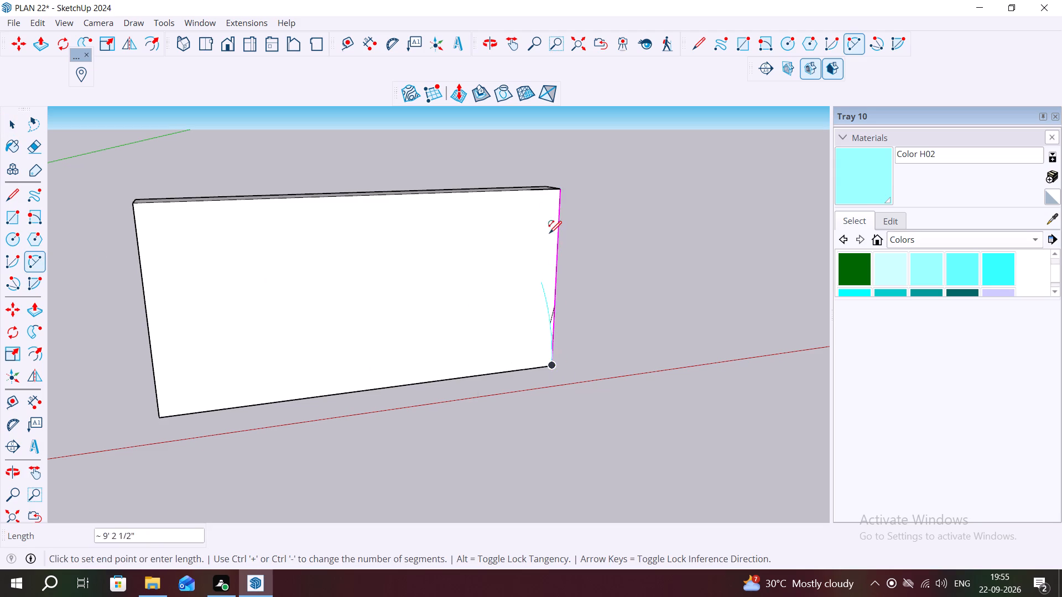
click(558, 197)
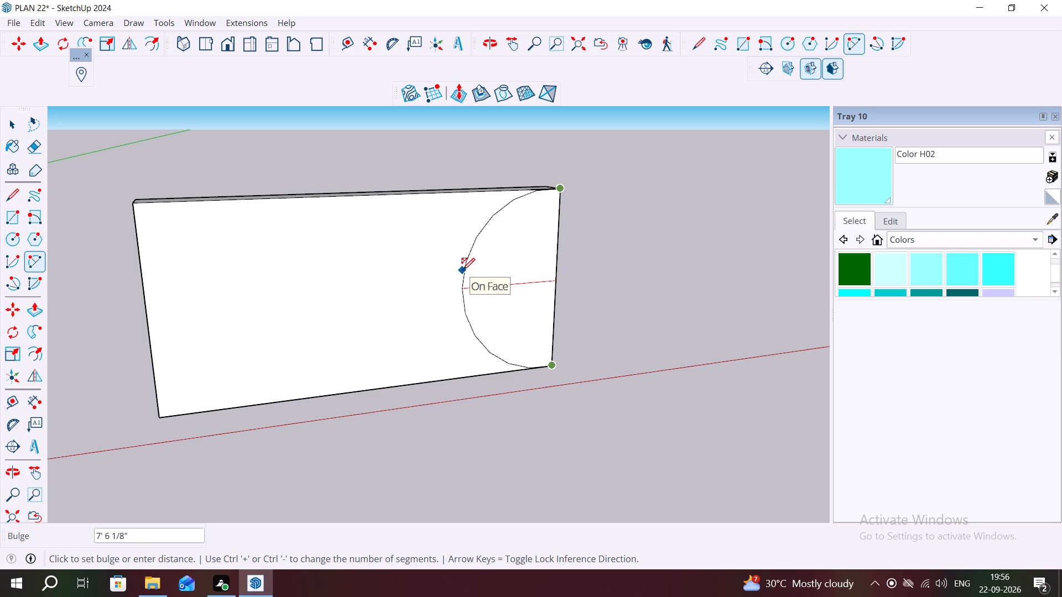
click(462, 270)
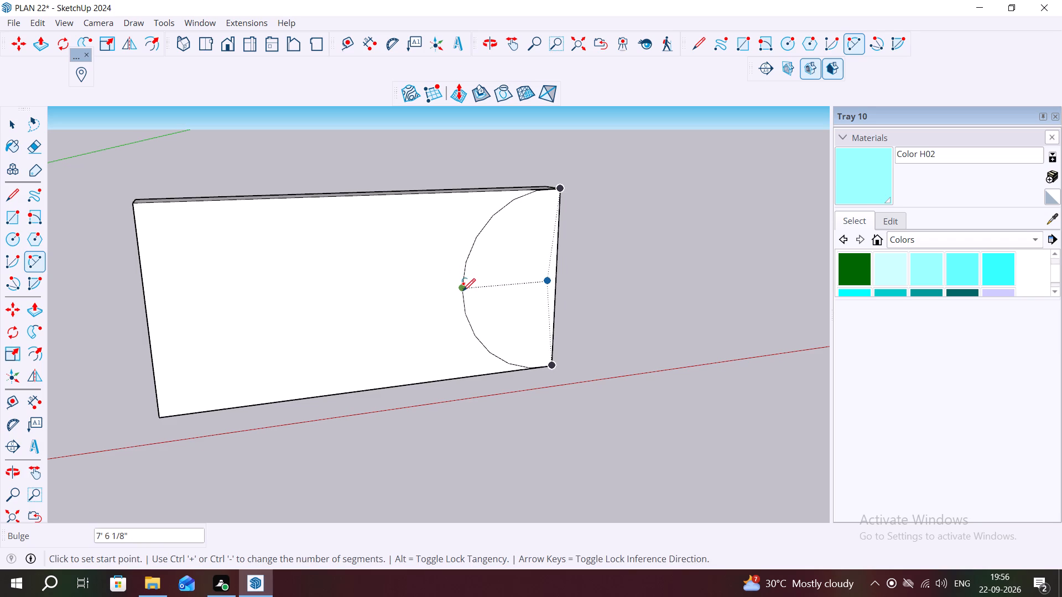
click(463, 291)
key(Escape)
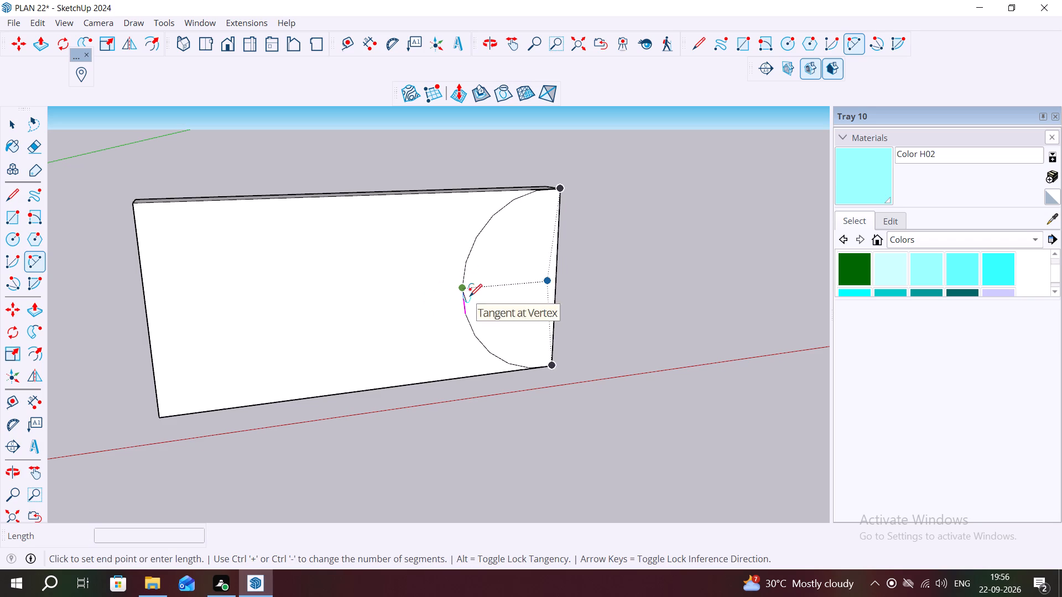
key(space)
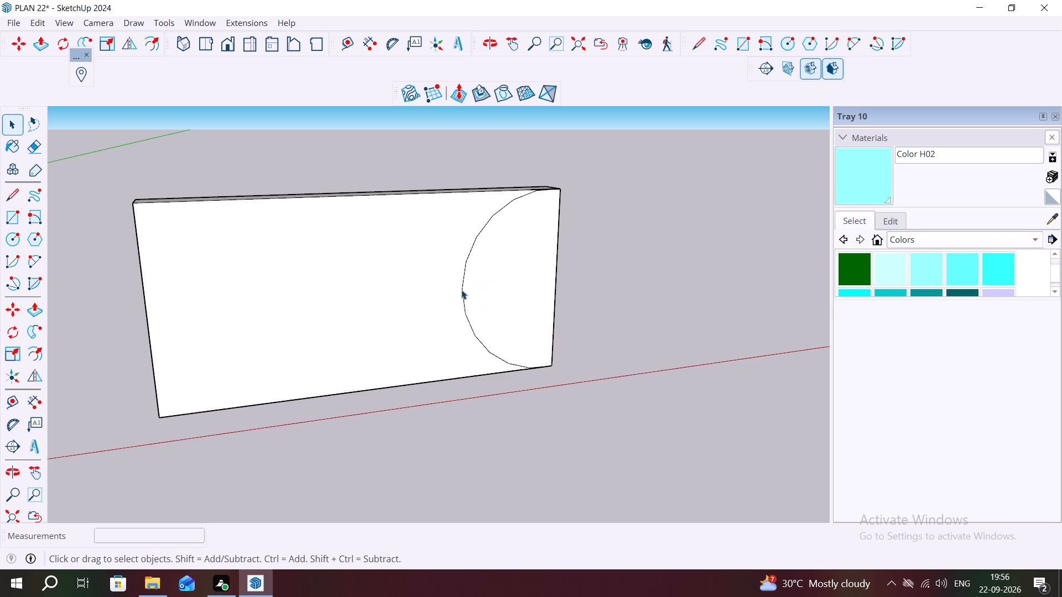
Examine the bulged arc on the slab's front face from several angles.
click(461, 290)
scroll(461, 290, up, 2)
click(461, 289)
scroll(461, 288, up, 2)
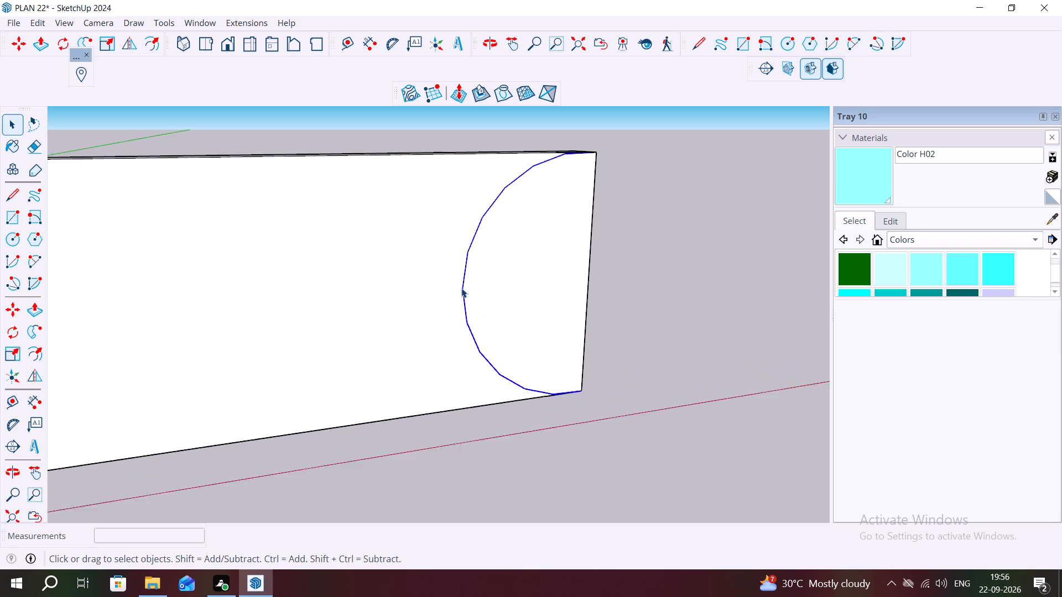
click(462, 288)
scroll(533, 296, down, 5)
middle_drag(568, 315, 290, 290)
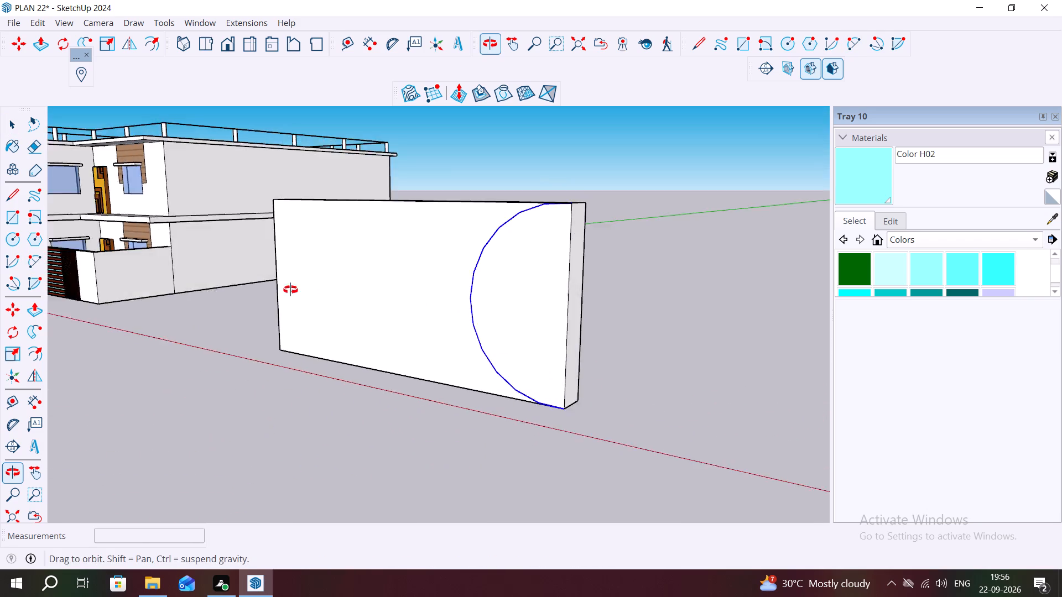
middle_drag(290, 290, 580, 371)
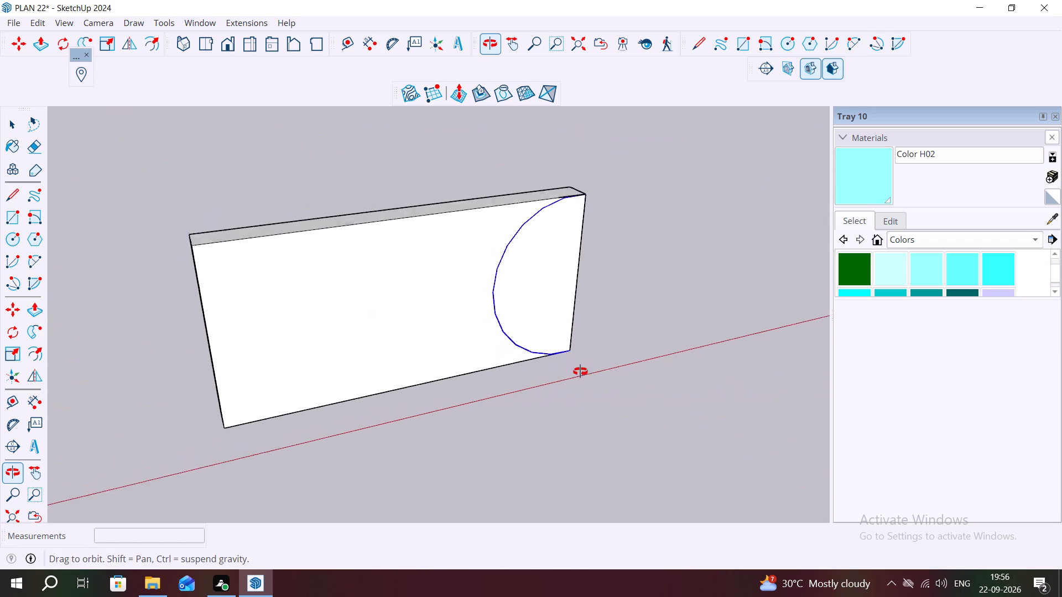
middle_drag(580, 371, 569, 346)
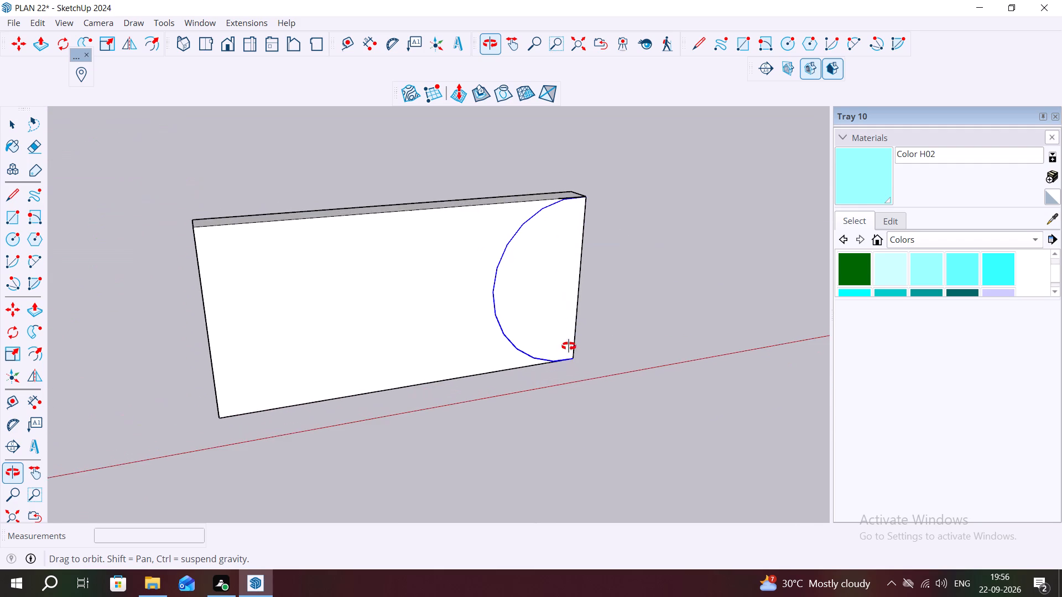
middle_drag(569, 346, 569, 348)
scroll(365, 342, up, 3)
scroll(310, 264, down, 6)
Draw a 90° arc centred on the front face's lower corner nearest the house, from the upper corner to the bottom edge, radius about 13' 6".
middle_drag(430, 311, 293, 302)
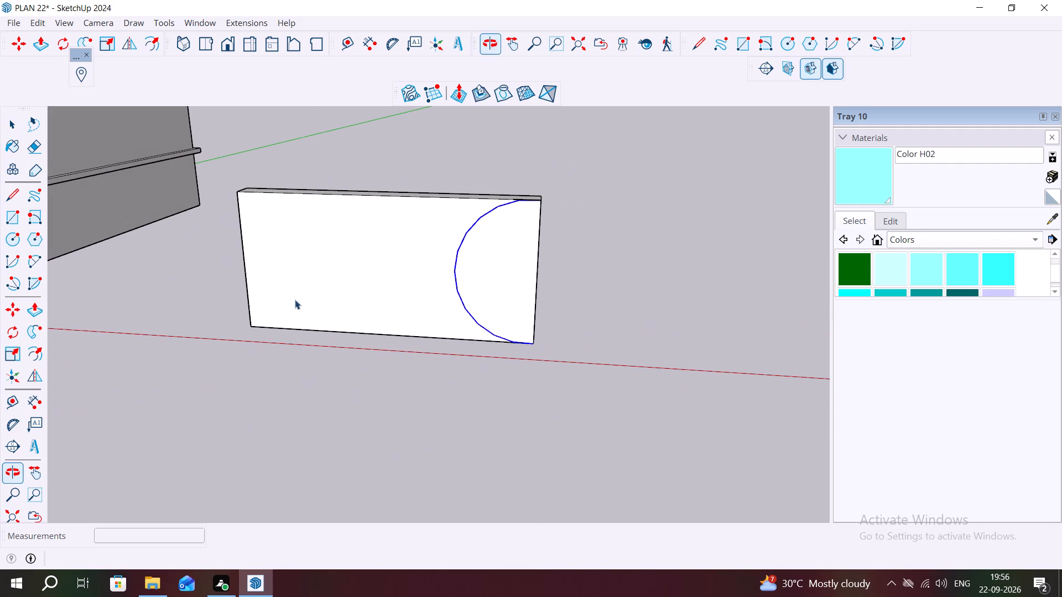
click(13, 257)
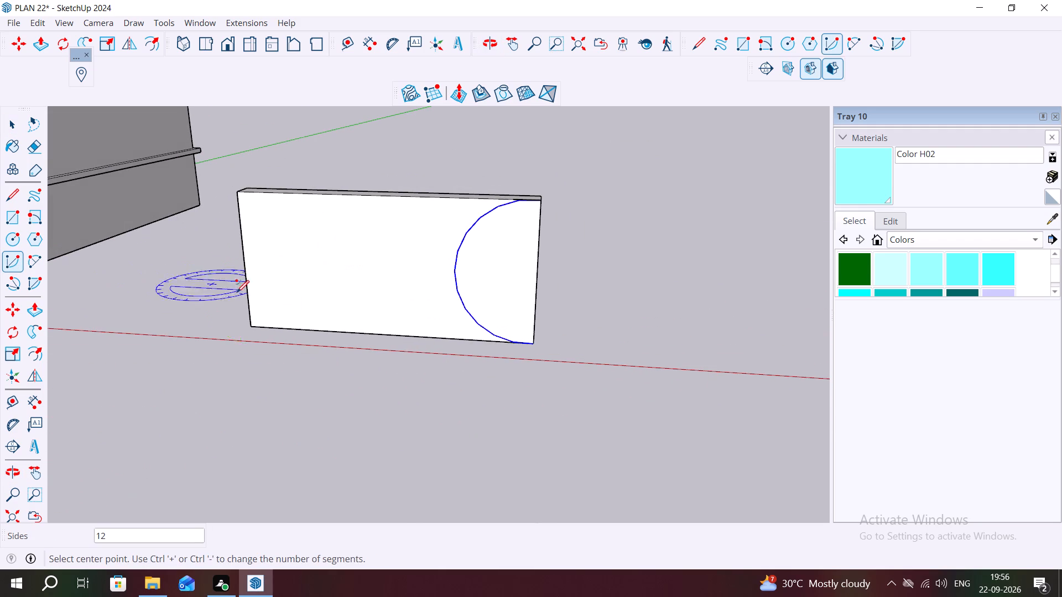
click(251, 326)
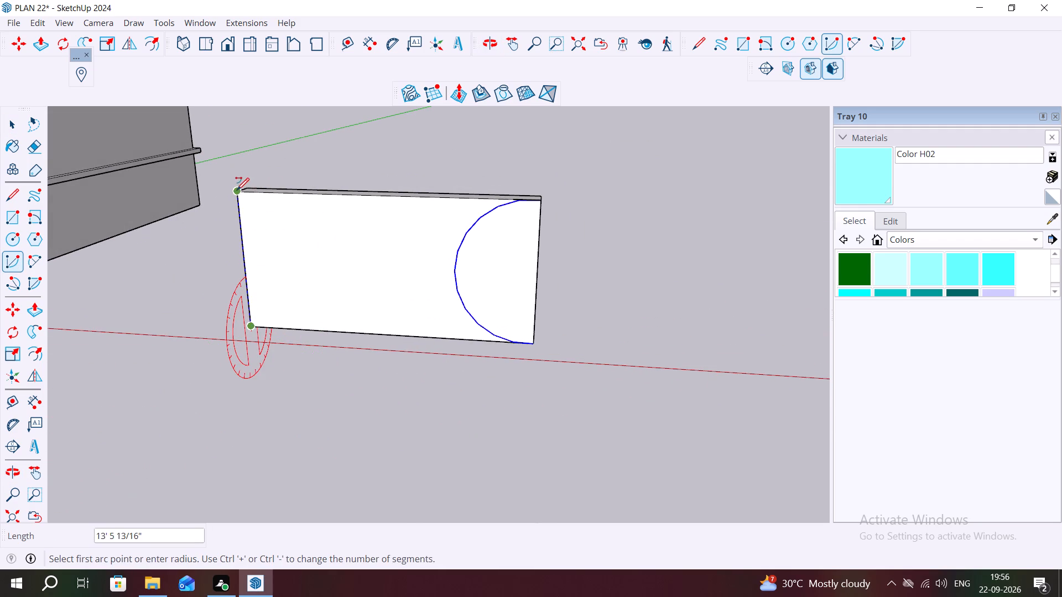
click(237, 190)
click(255, 322)
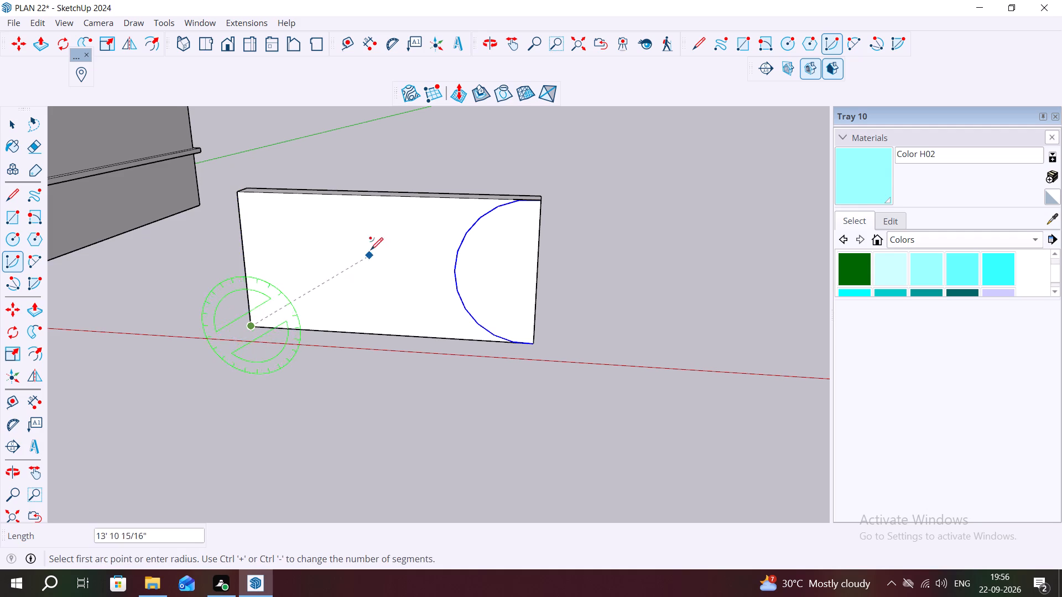
click(236, 193)
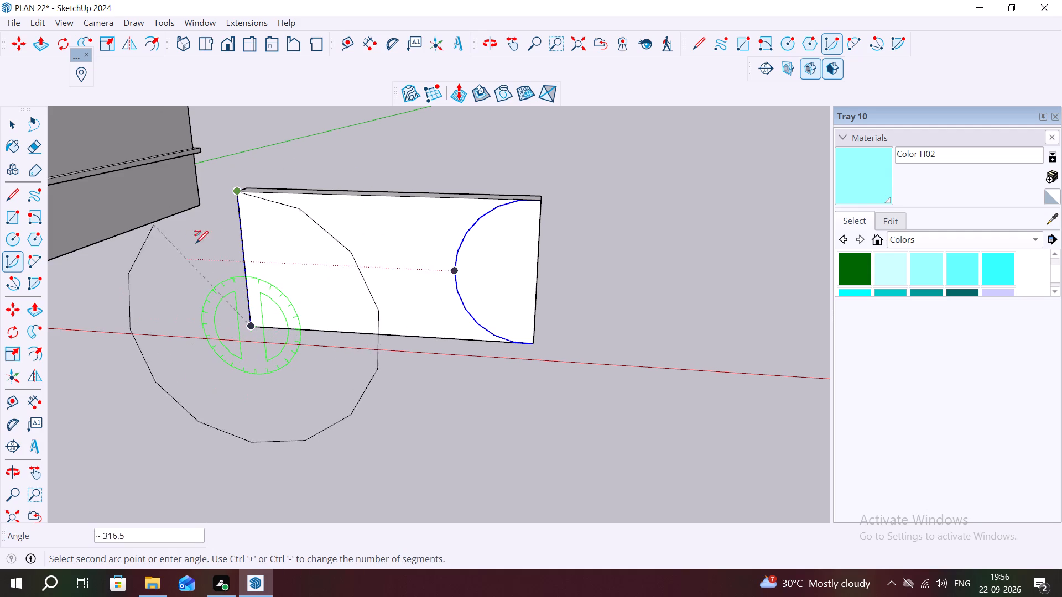
click(374, 332)
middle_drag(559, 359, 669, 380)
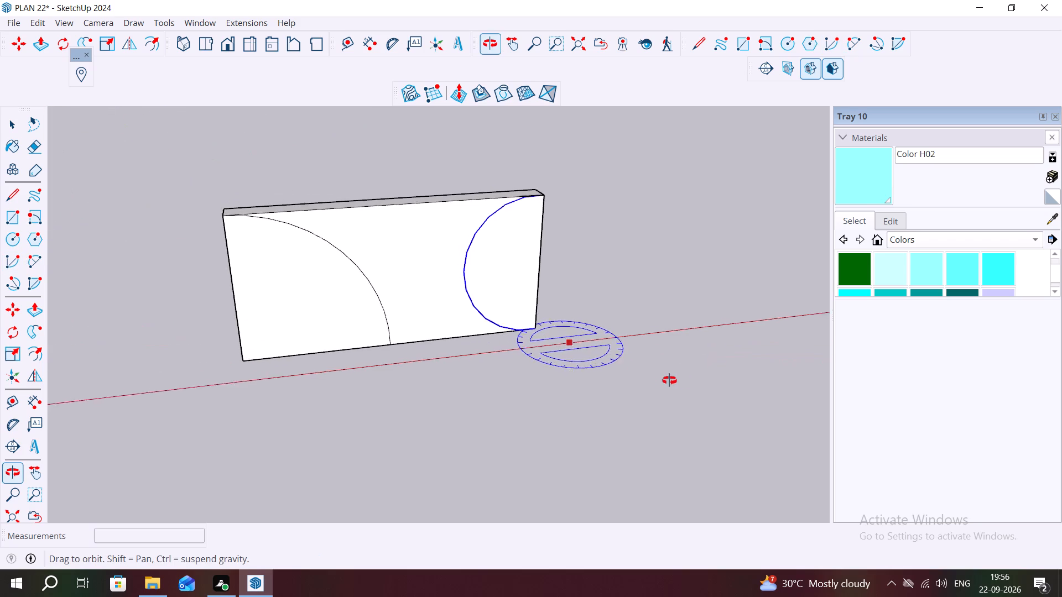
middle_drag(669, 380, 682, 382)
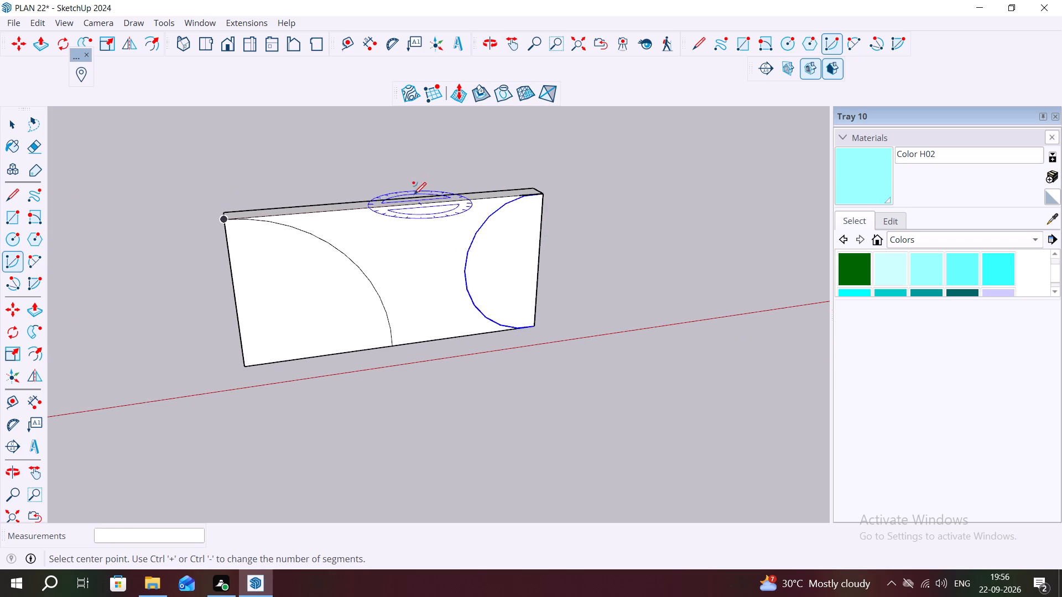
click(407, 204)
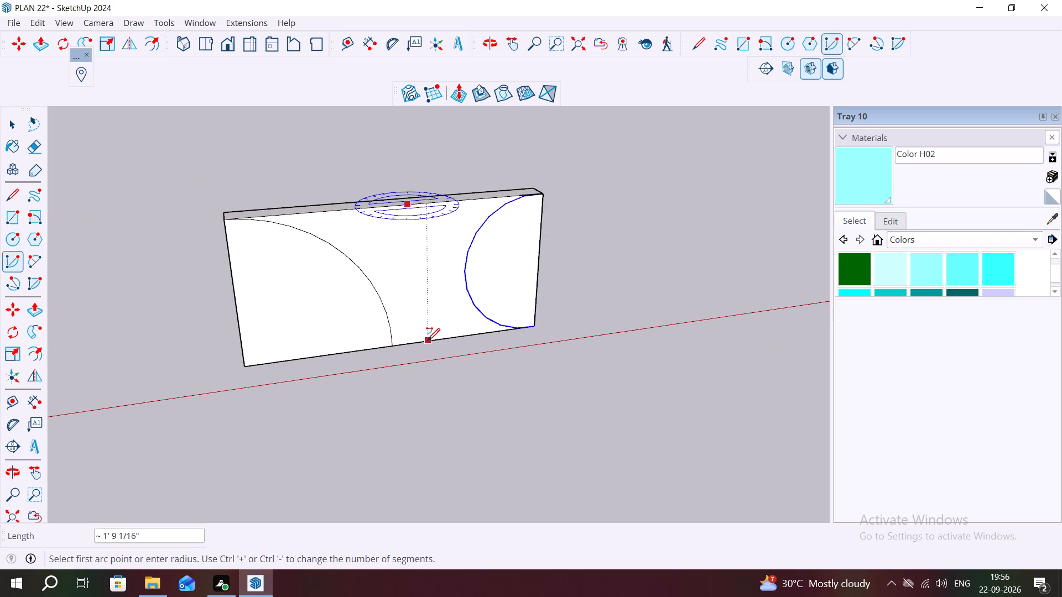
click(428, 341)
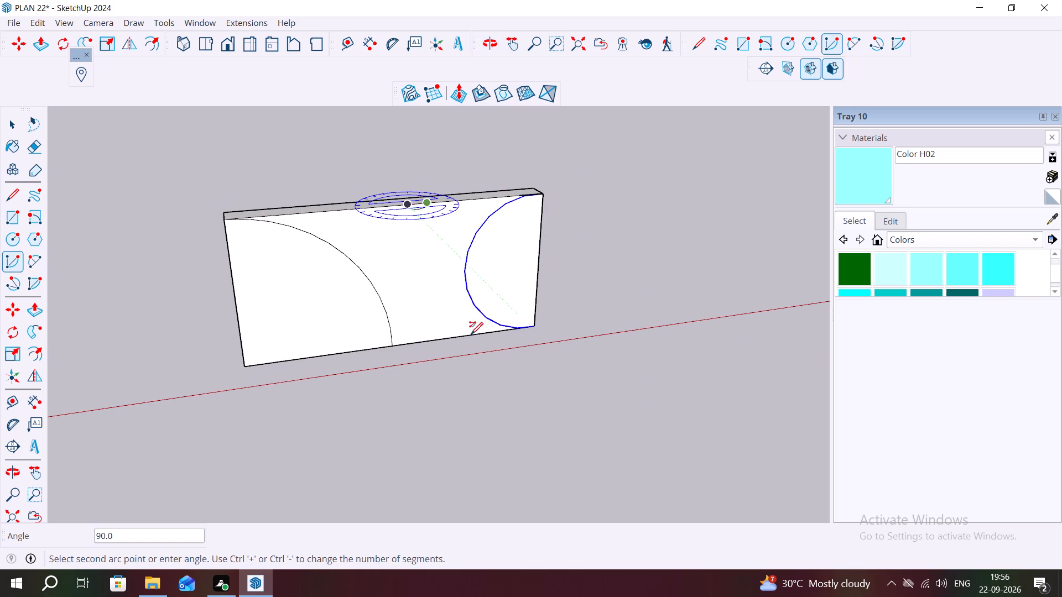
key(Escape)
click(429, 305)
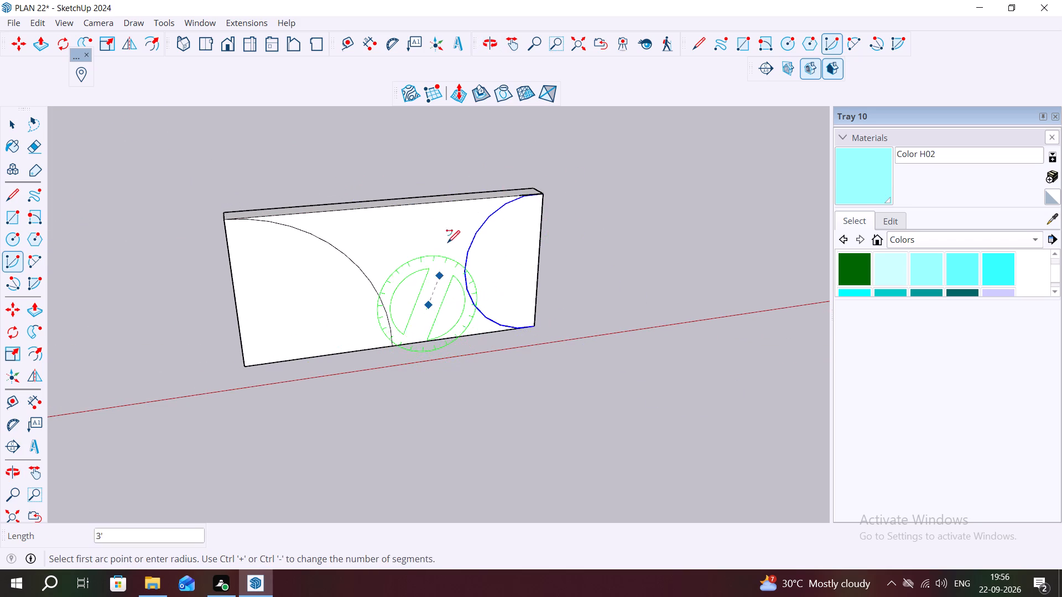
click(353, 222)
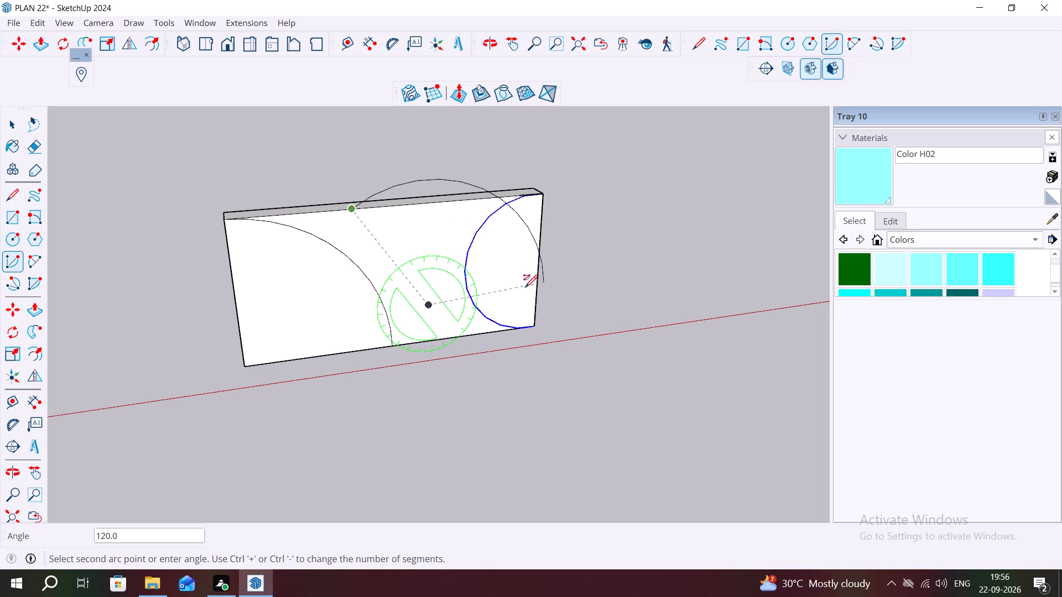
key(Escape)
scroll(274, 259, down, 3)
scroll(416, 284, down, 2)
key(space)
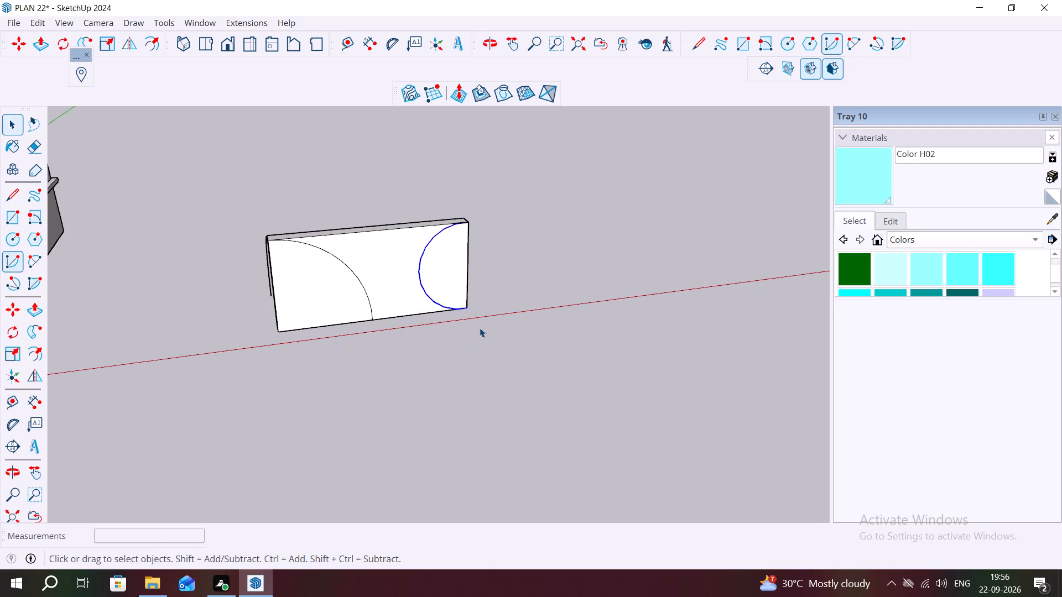
Push the front-face area between the two arcs inward about 1' 2".
scroll(533, 300, up, 6)
click(529, 264)
middle_drag(318, 308, 299, 286)
scroll(281, 275, up, 6)
scroll(311, 275, down, 2)
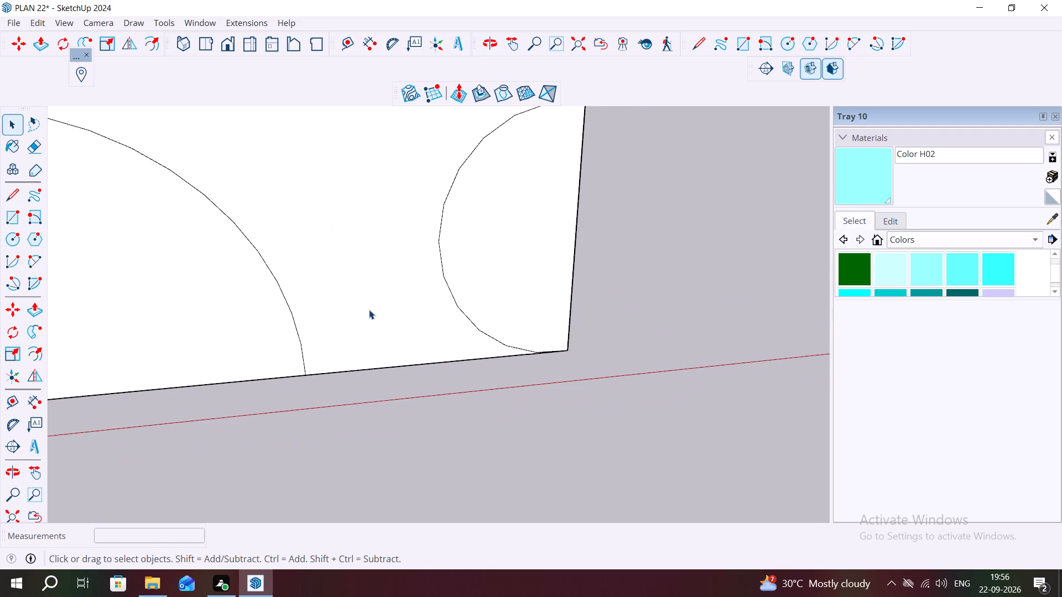
scroll(369, 310, down, 3)
click(373, 303)
middle_drag(379, 300, 381, 307)
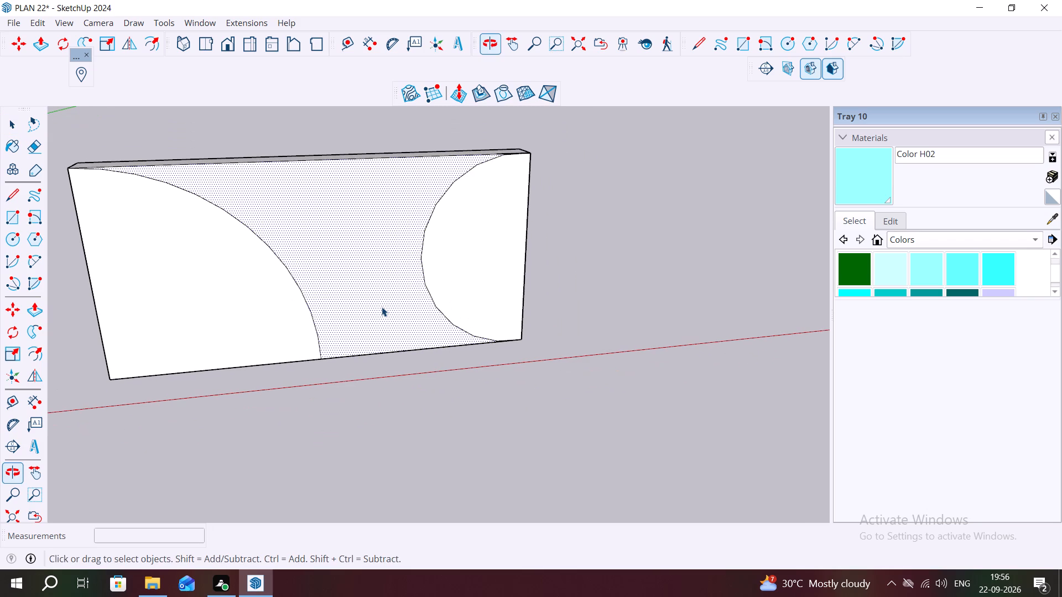
key(p)
middle_drag(388, 280, 388, 348)
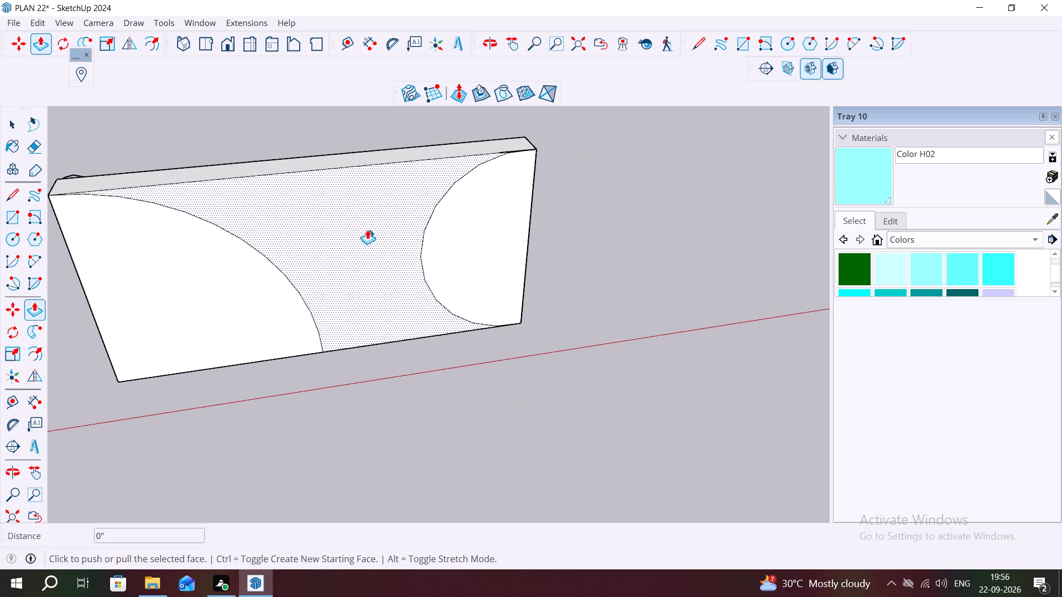
click(335, 165)
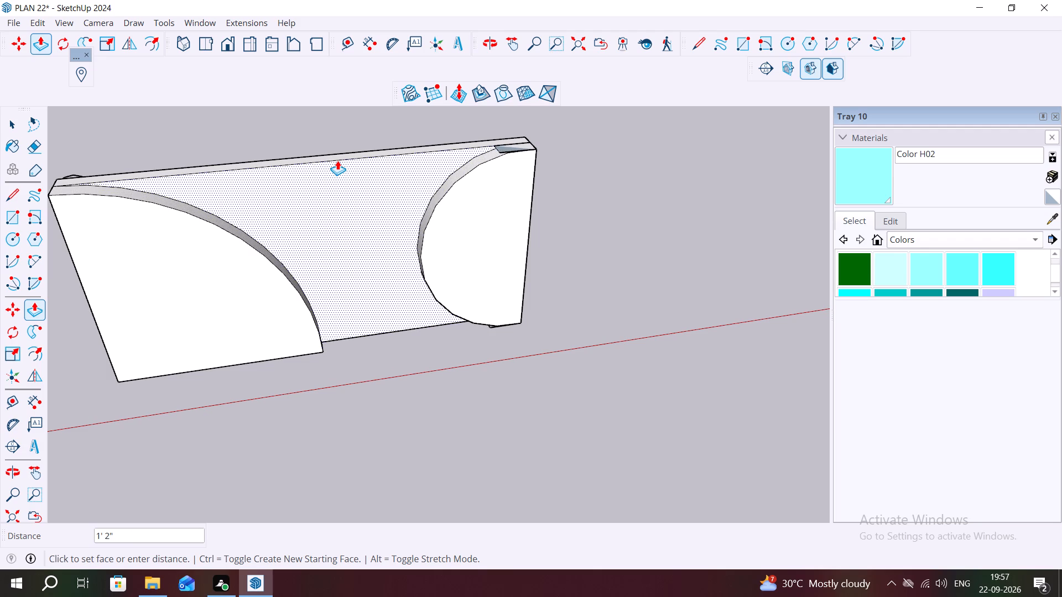
click(337, 160)
Delete the small top face above the half-round section at the slab's end farthest from the house.
middle_drag(413, 212, 206, 213)
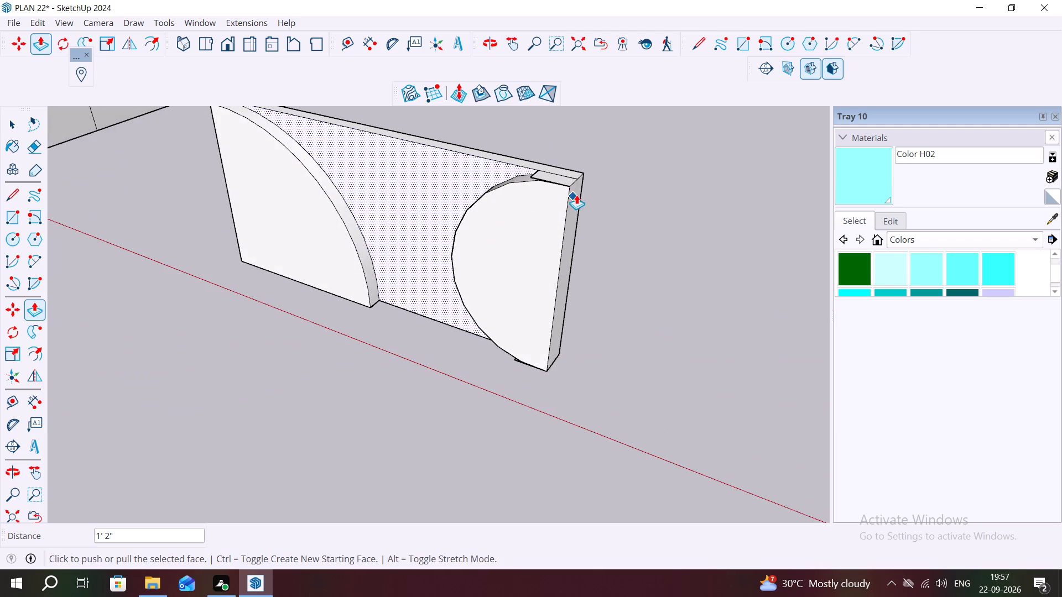
scroll(560, 183, up, 3)
middle_drag(544, 174, 572, 301)
scroll(572, 301, up, 1)
key(space)
click(554, 235)
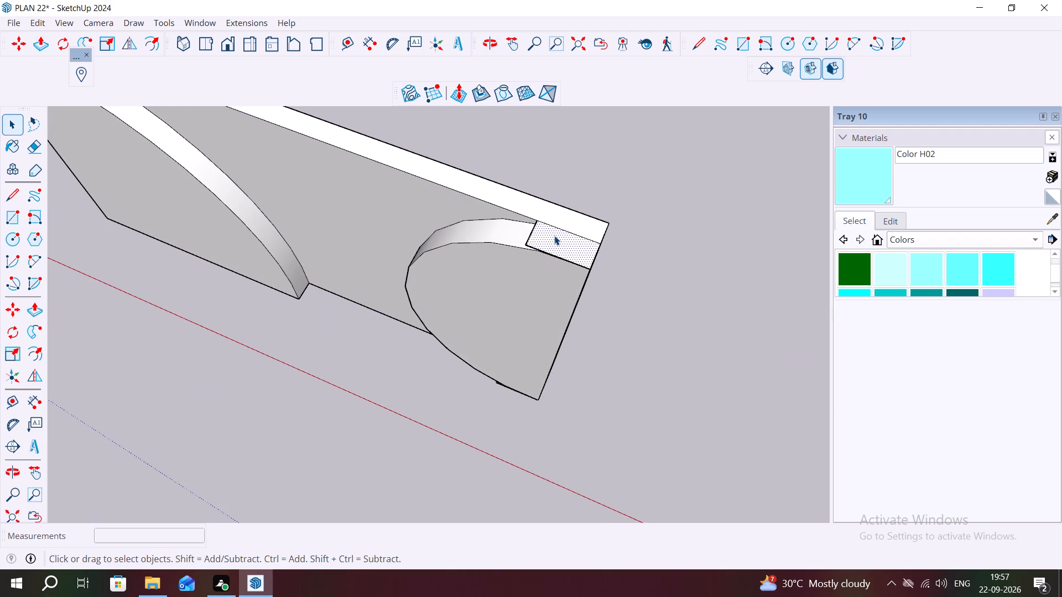
key(Delete)
Erase the leftover edges splitting the top of the half-round section's curved side.
key(e)
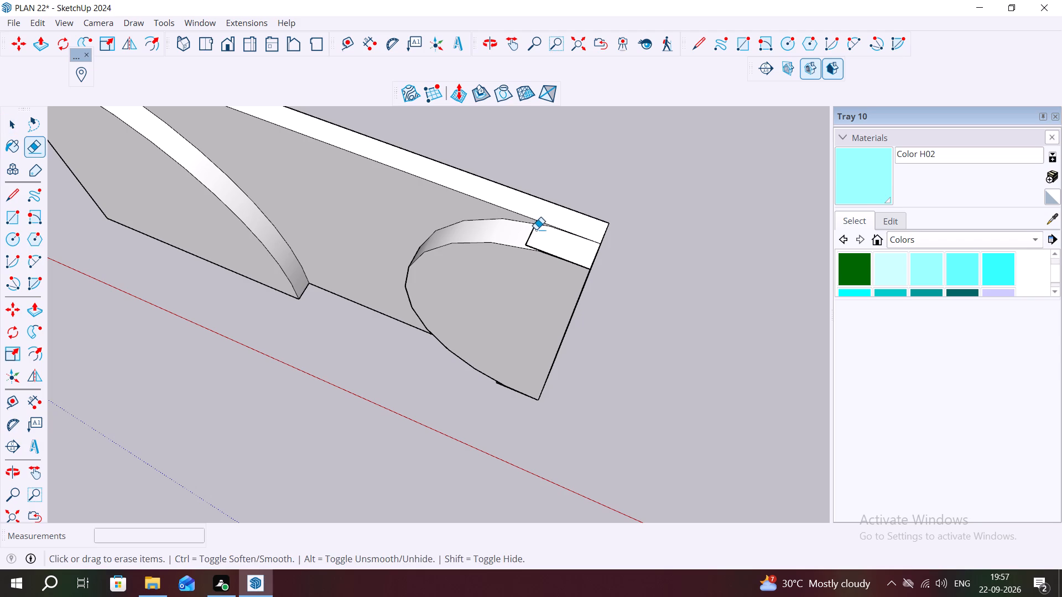
drag(531, 230, 545, 239)
drag(527, 245, 541, 253)
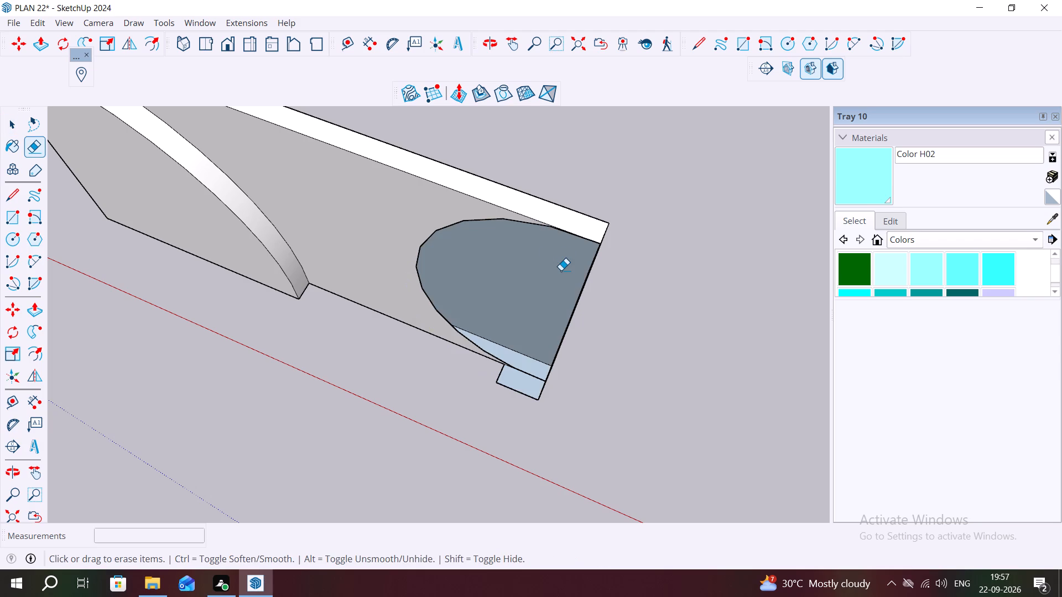
key(ctrl+z)
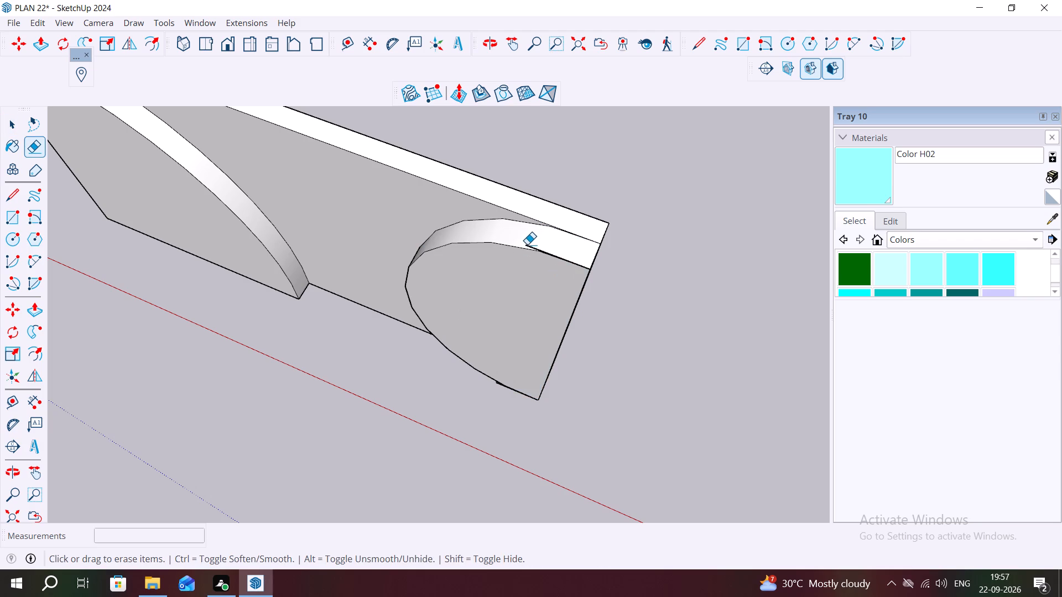
click(528, 246)
Erase the leftover edges splitting the bottom of the half-round section's curved side at the slab's end farthest from the house.
scroll(574, 356, down, 3)
middle_drag(579, 357, 662, 111)
scroll(516, 436, up, 3)
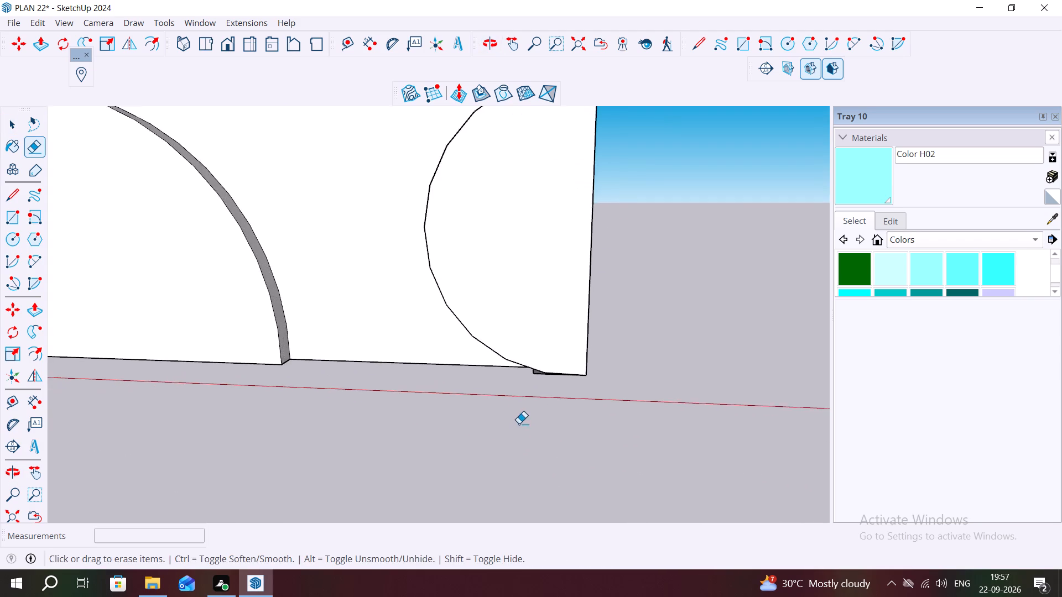
scroll(519, 423, up, 6)
middle_drag(570, 322, 650, 66)
scroll(554, 334, up, 3)
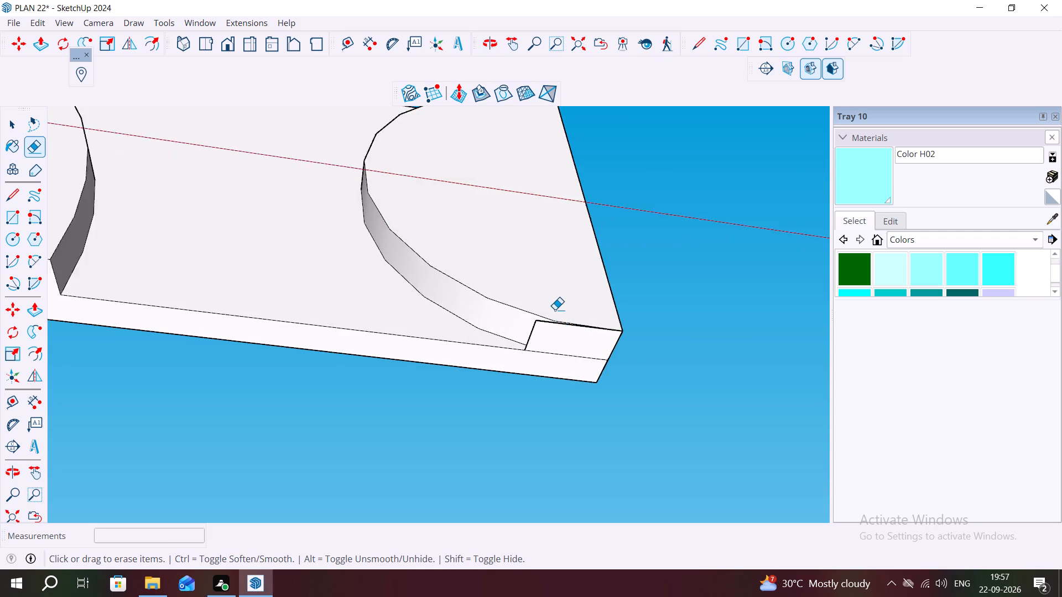
scroll(553, 308, up, 4)
drag(530, 324, 530, 338)
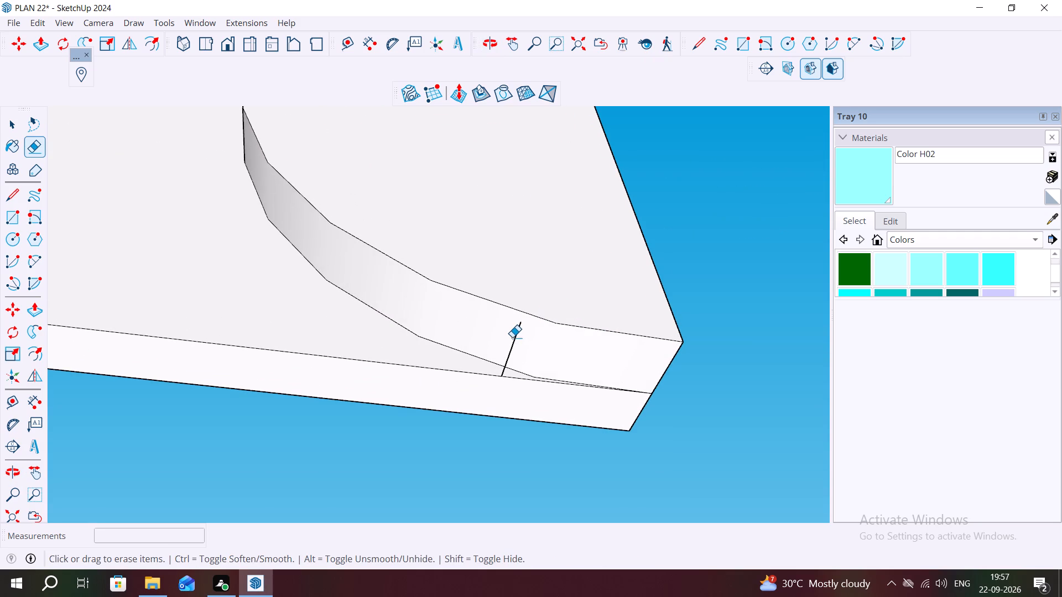
click(512, 337)
scroll(616, 407, up, 1)
scroll(503, 279, down, 9)
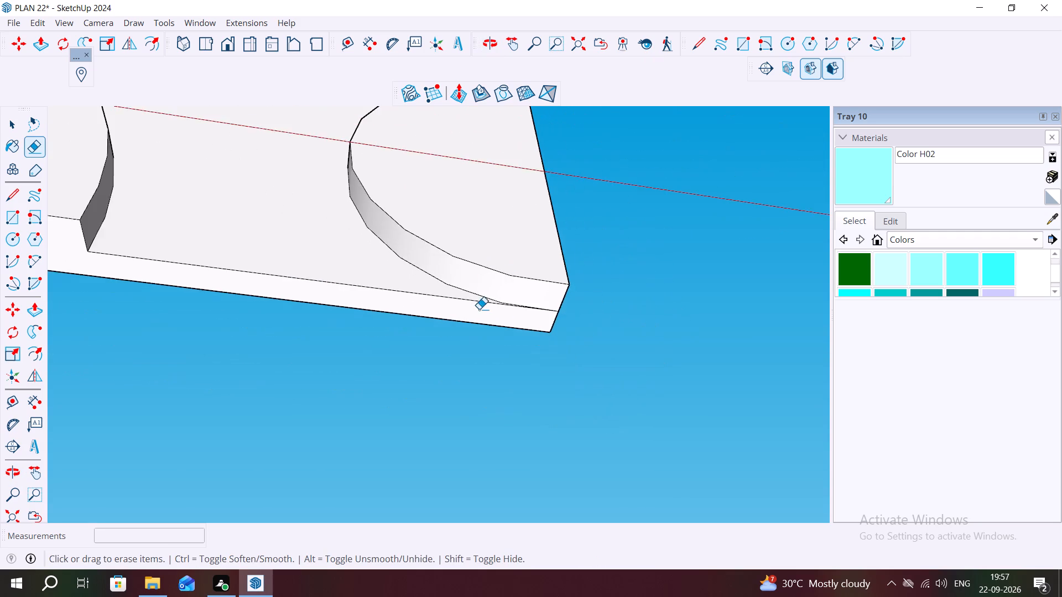
scroll(479, 309, down, 4)
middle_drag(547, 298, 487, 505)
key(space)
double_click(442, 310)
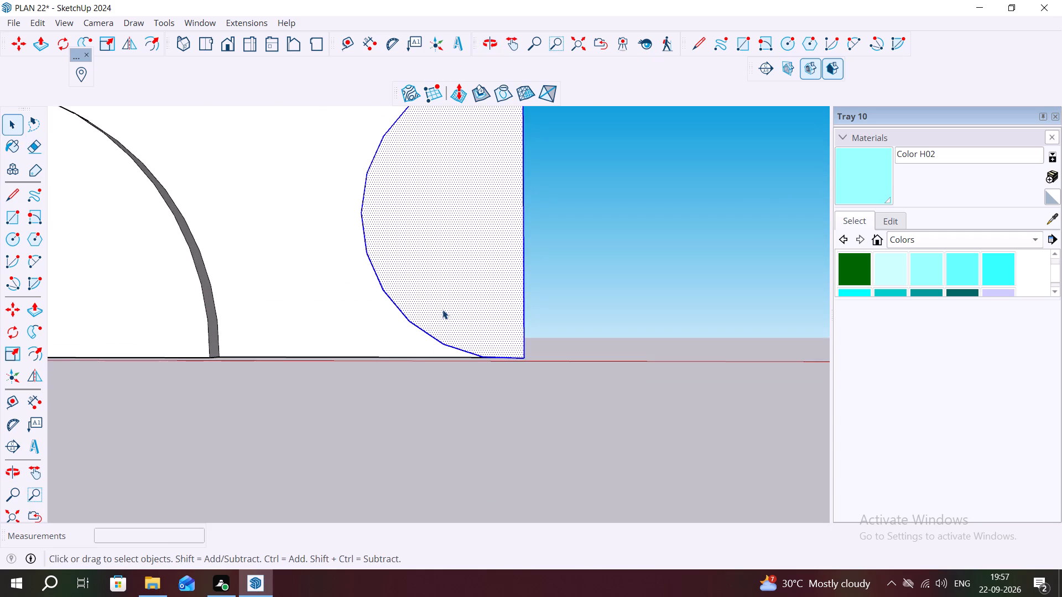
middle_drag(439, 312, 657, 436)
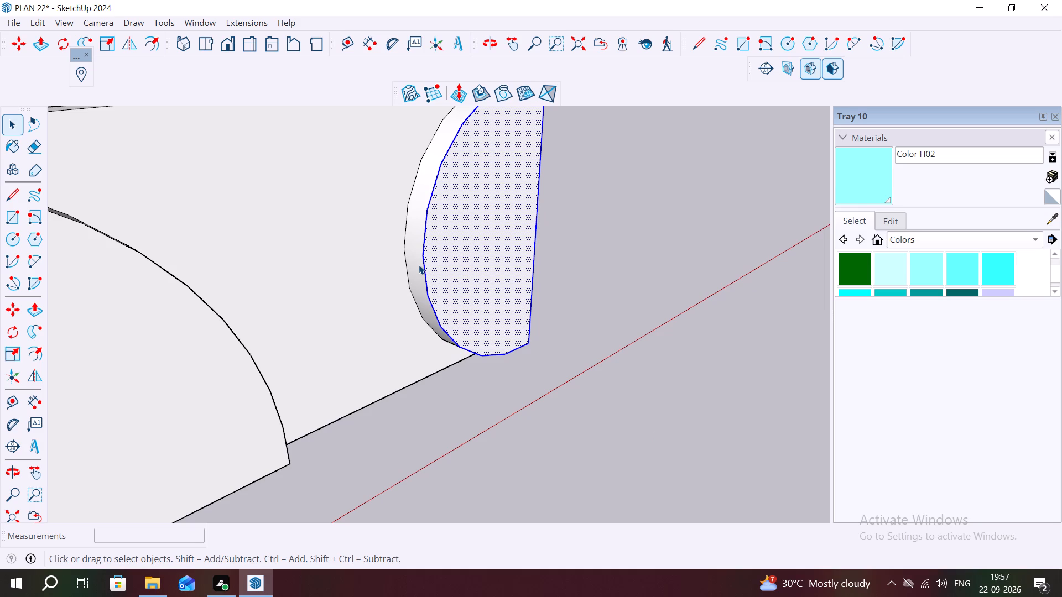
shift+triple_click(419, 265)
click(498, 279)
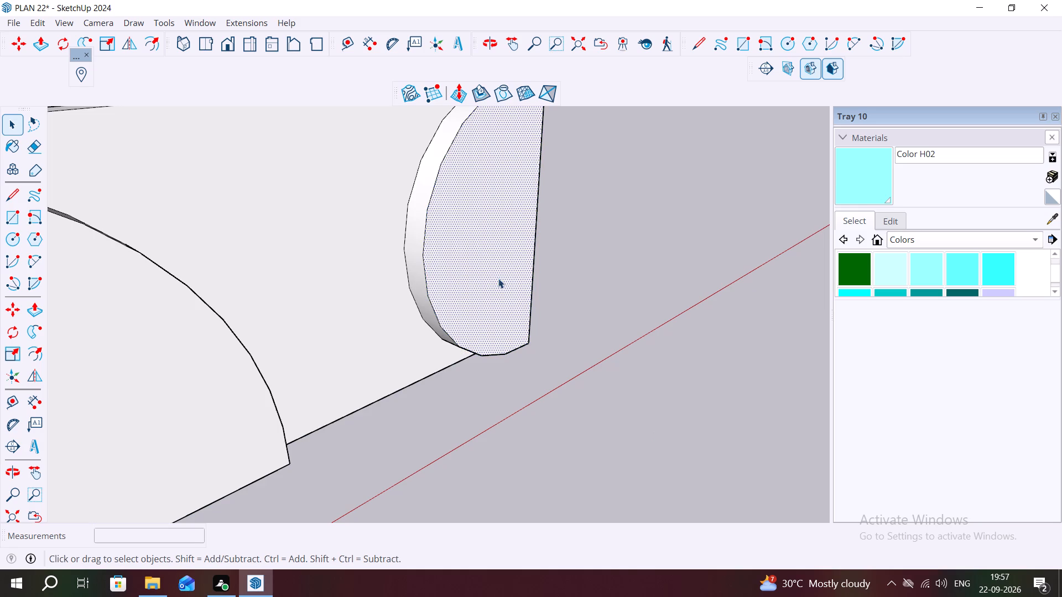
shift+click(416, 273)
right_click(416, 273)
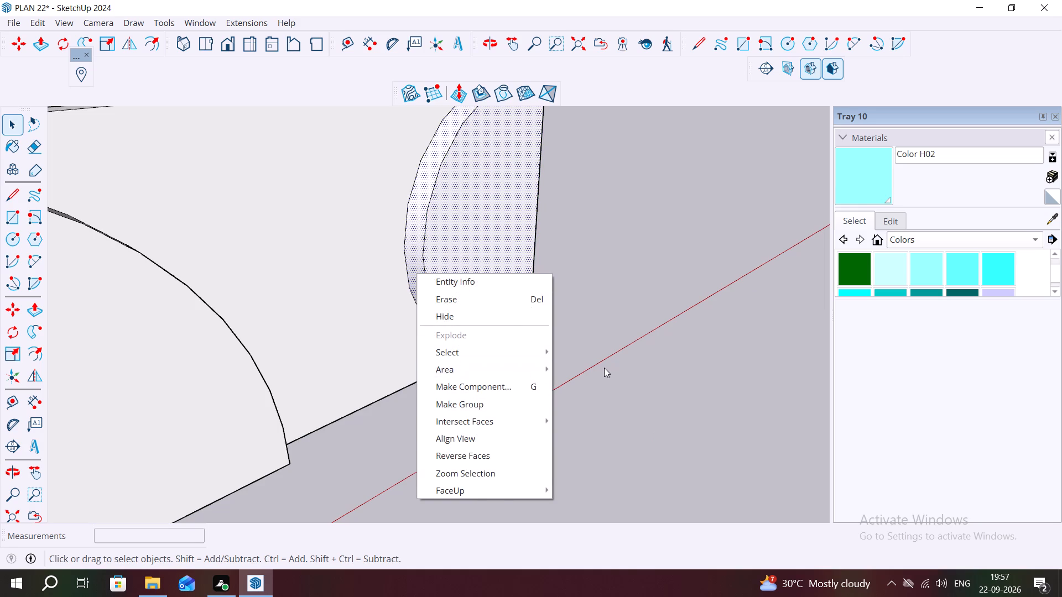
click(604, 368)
Apply Soften Edges to the half-round section's curved side, with Soften coplanar enabled and the angle between normals set to 0.0 degrees.
shift+double_click(418, 261)
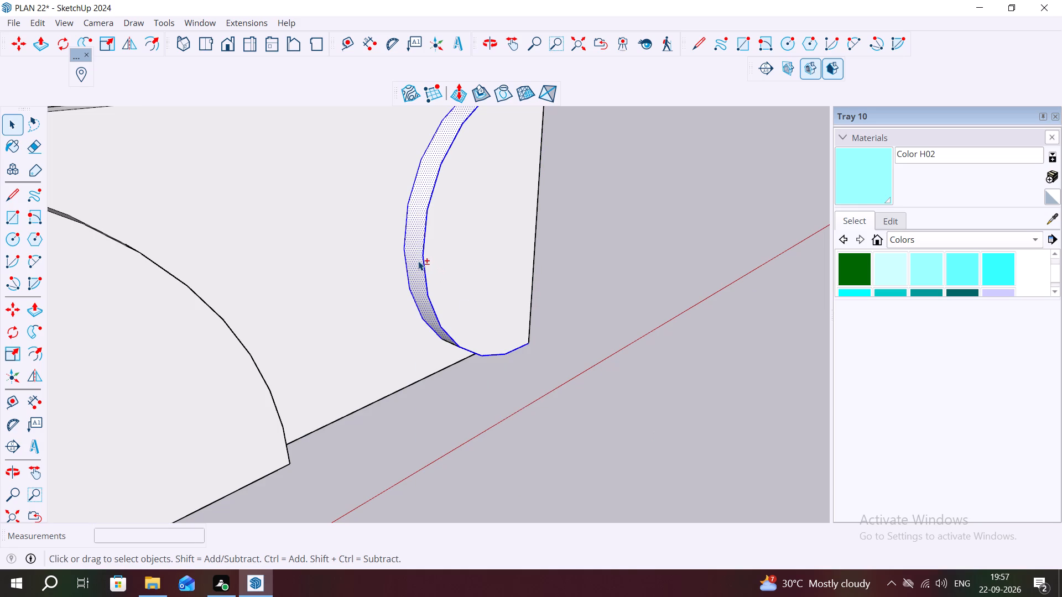
right_click(418, 261)
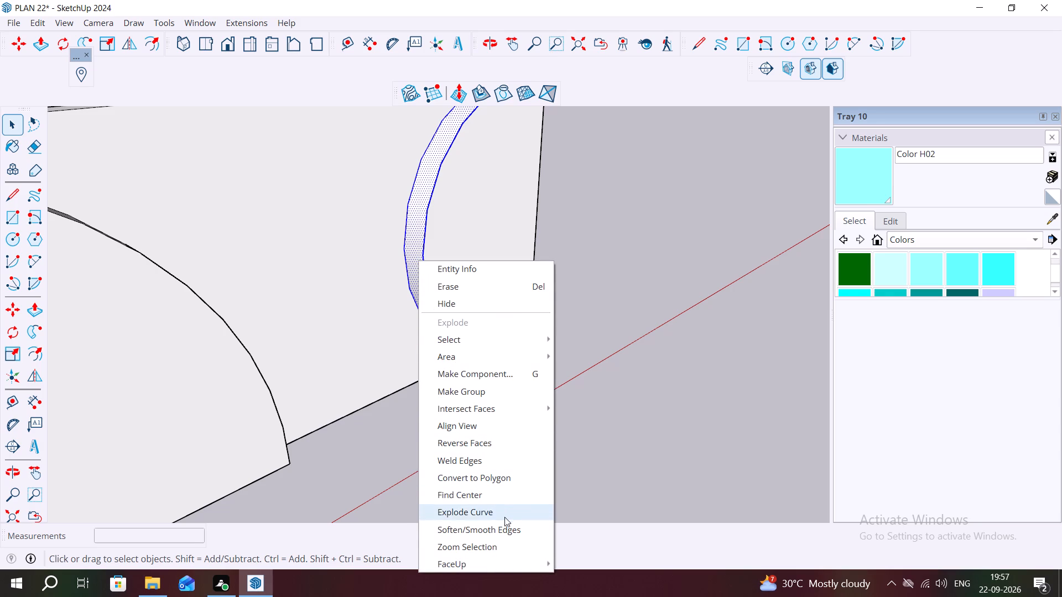
click(504, 529)
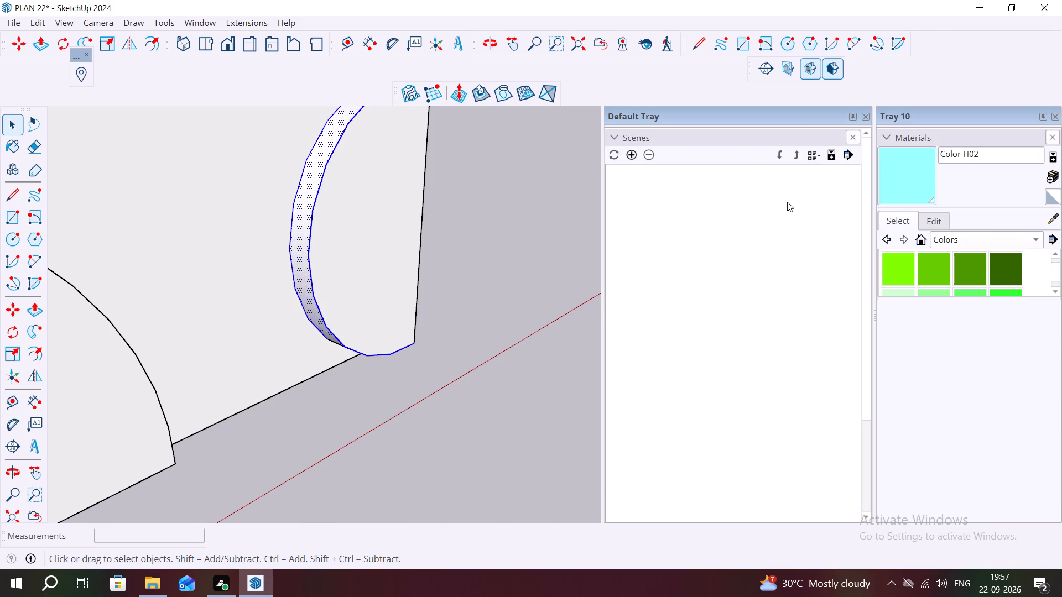
click(669, 140)
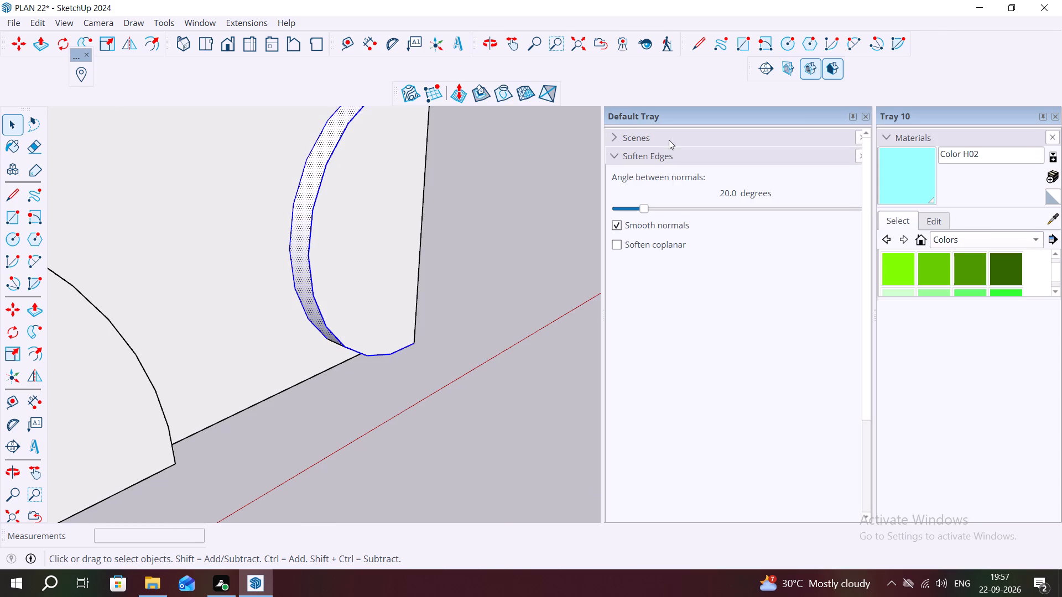
click(616, 244)
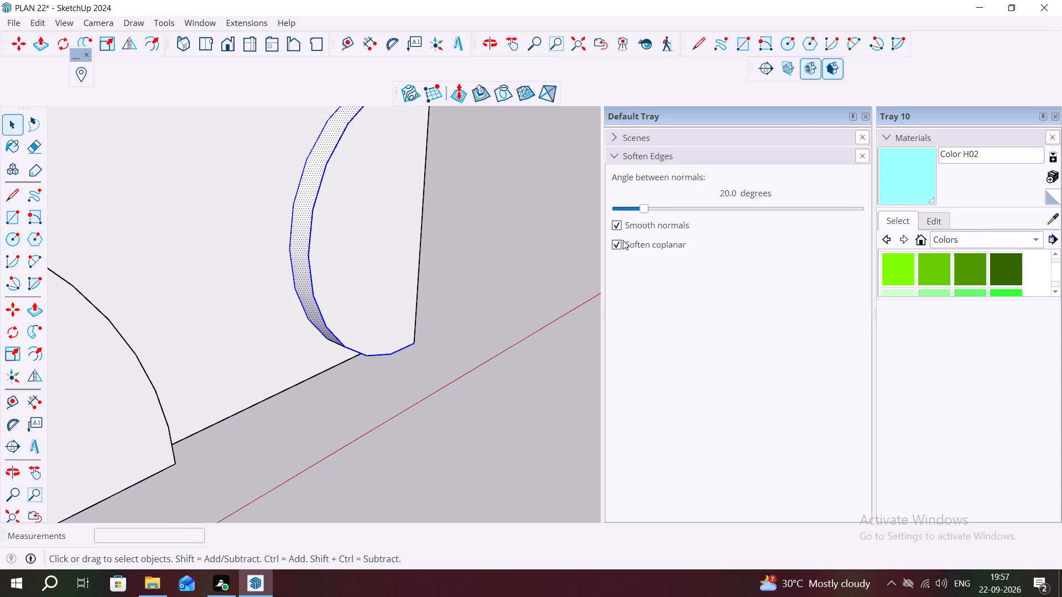
drag(639, 207, 689, 208)
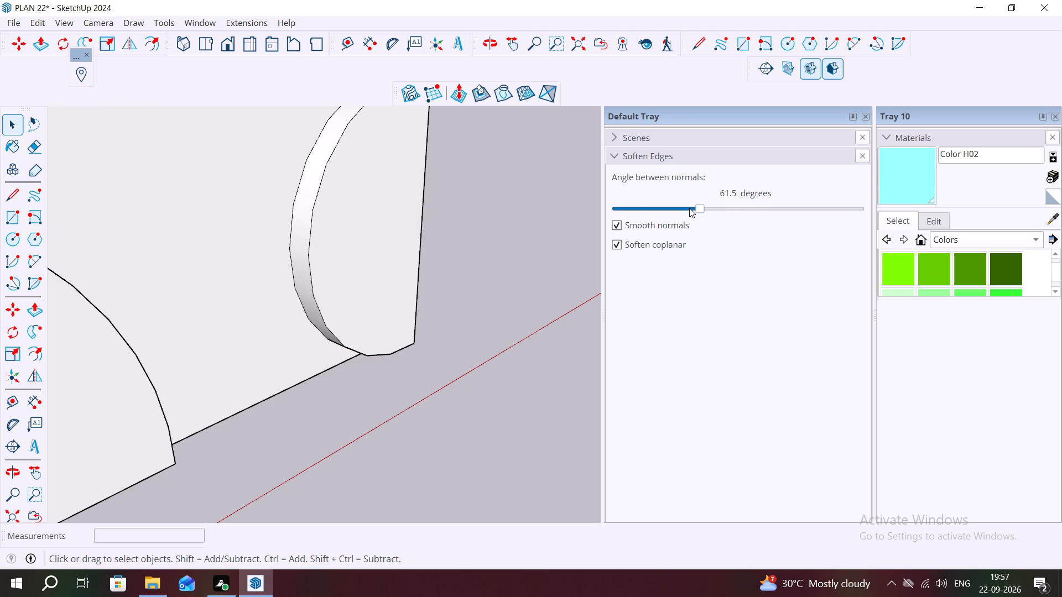
drag(689, 208, 606, 211)
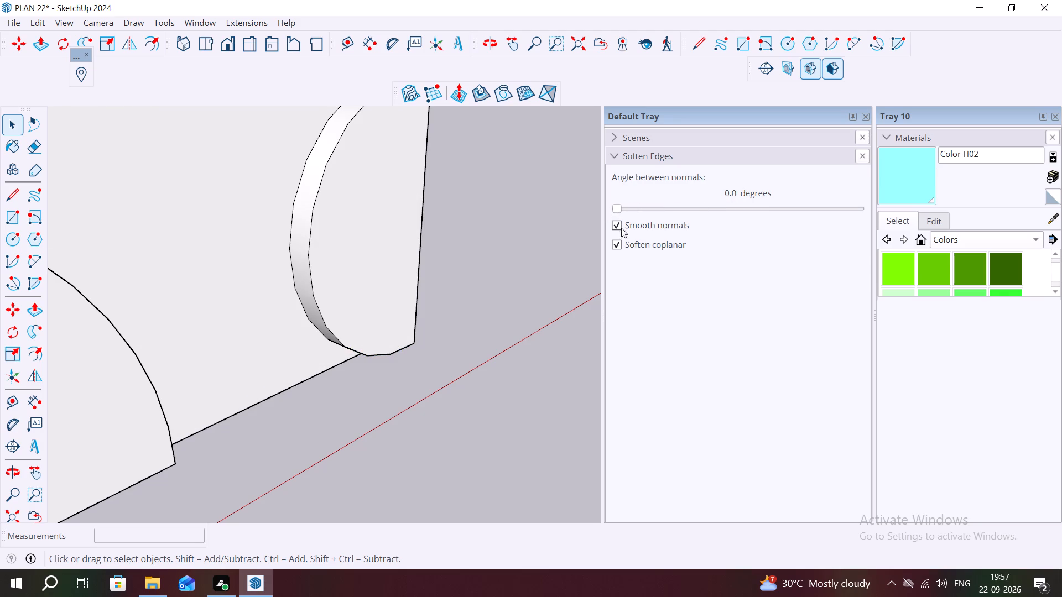
click(538, 175)
key(space)
scroll(491, 227, down, 7)
middle_drag(502, 268, 247, 273)
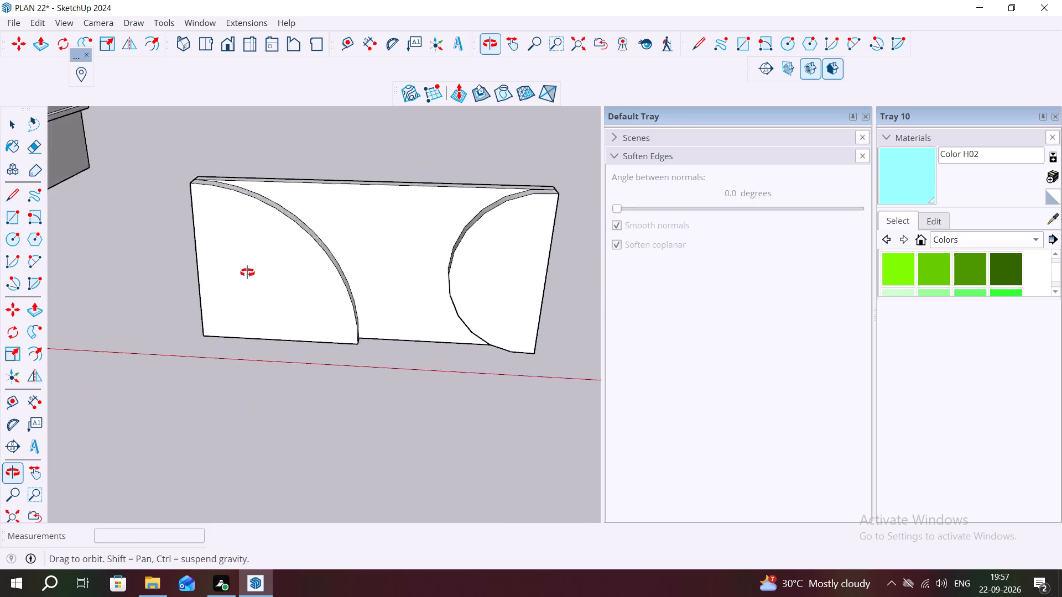
middle_drag(247, 273, 804, 263)
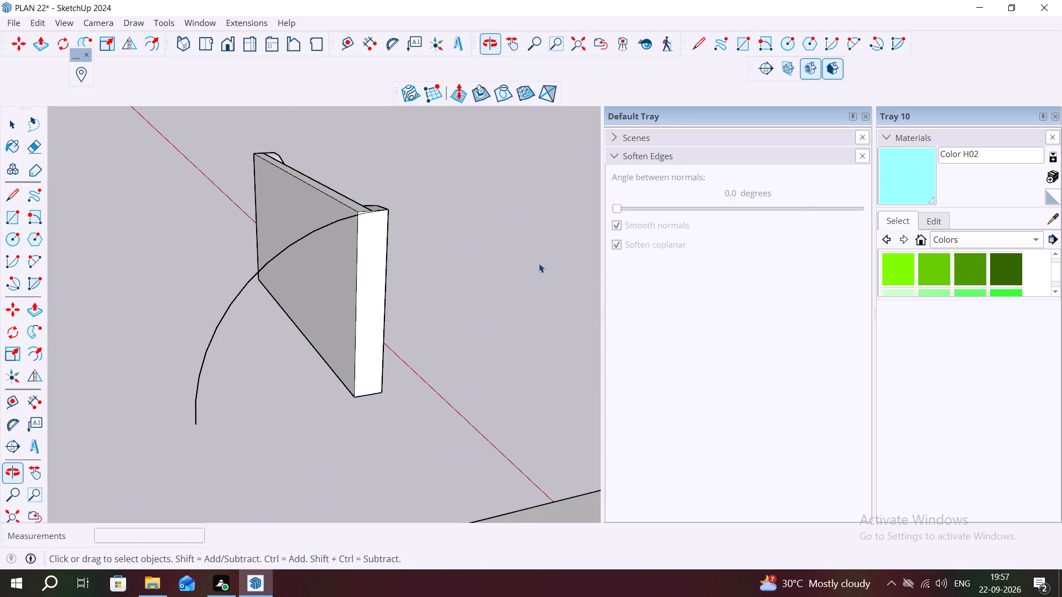
click(862, 117)
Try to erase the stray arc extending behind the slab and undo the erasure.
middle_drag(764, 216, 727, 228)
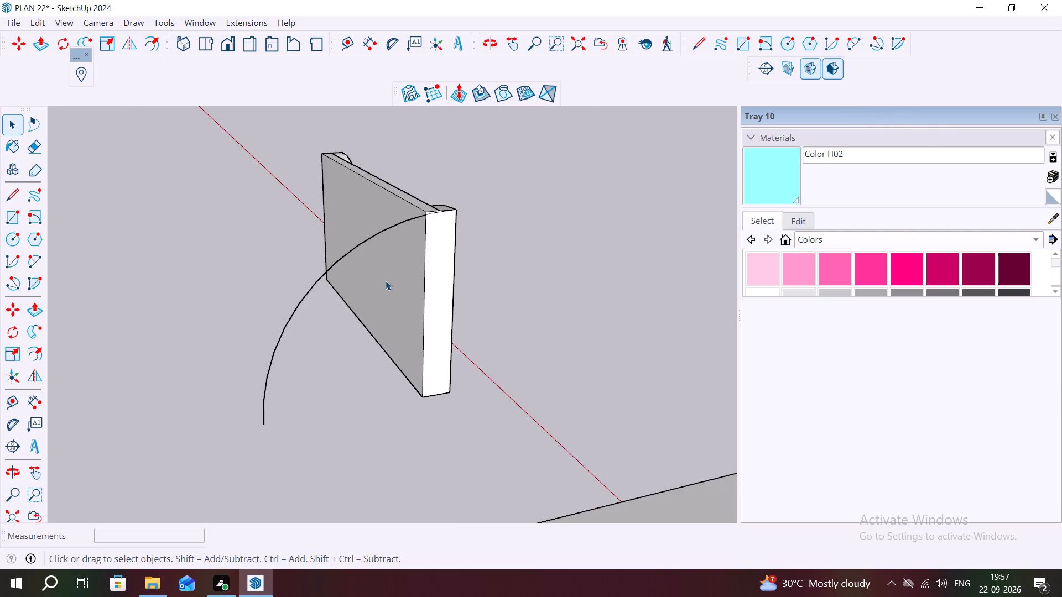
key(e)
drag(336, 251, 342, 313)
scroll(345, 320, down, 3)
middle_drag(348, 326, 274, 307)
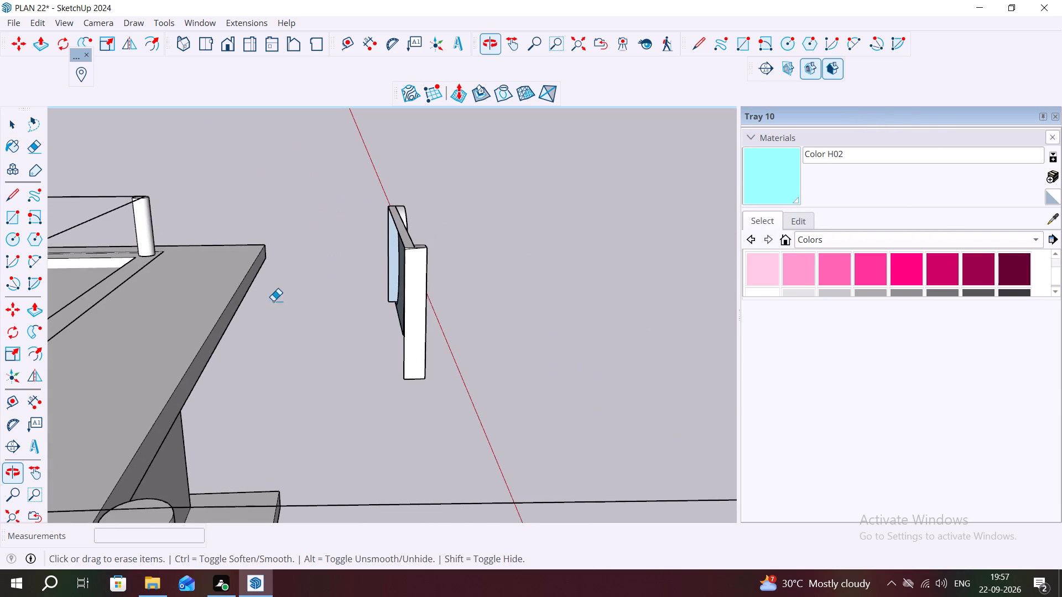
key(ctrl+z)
Erase the stray arc at the slab's end nearest the house, both across the end face and behind the slab.
middle_drag(404, 293, 403, 311)
scroll(392, 281, up, 6)
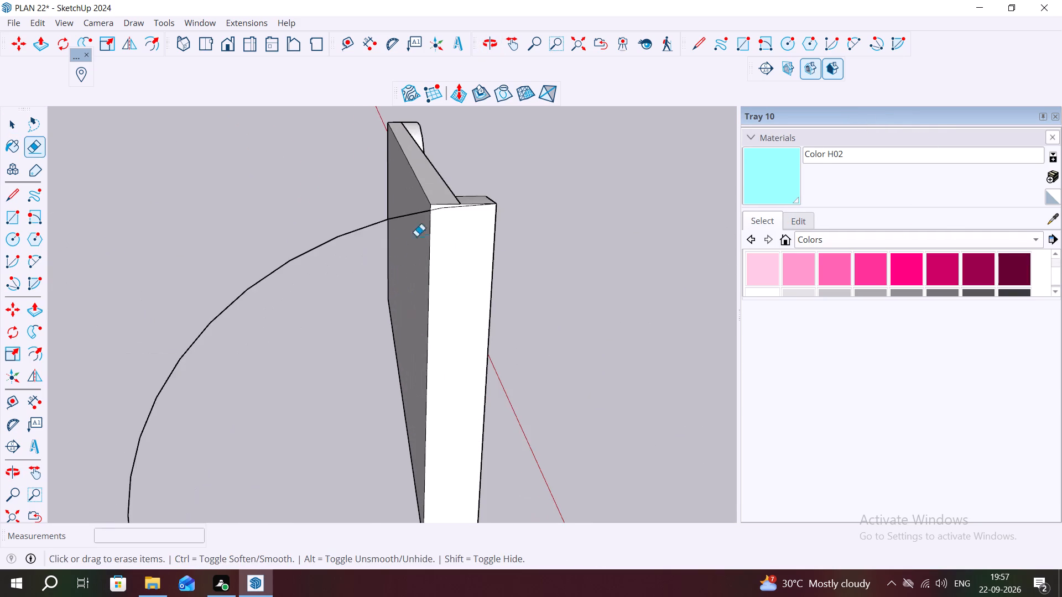
middle_drag(438, 216, 433, 248)
scroll(444, 237, up, 3)
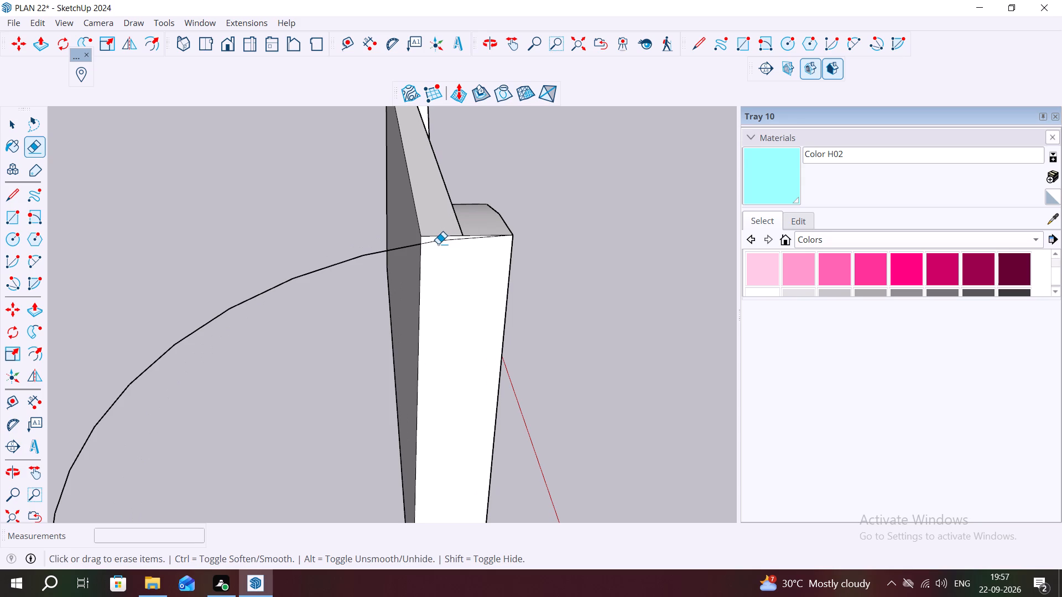
click(438, 239)
click(407, 247)
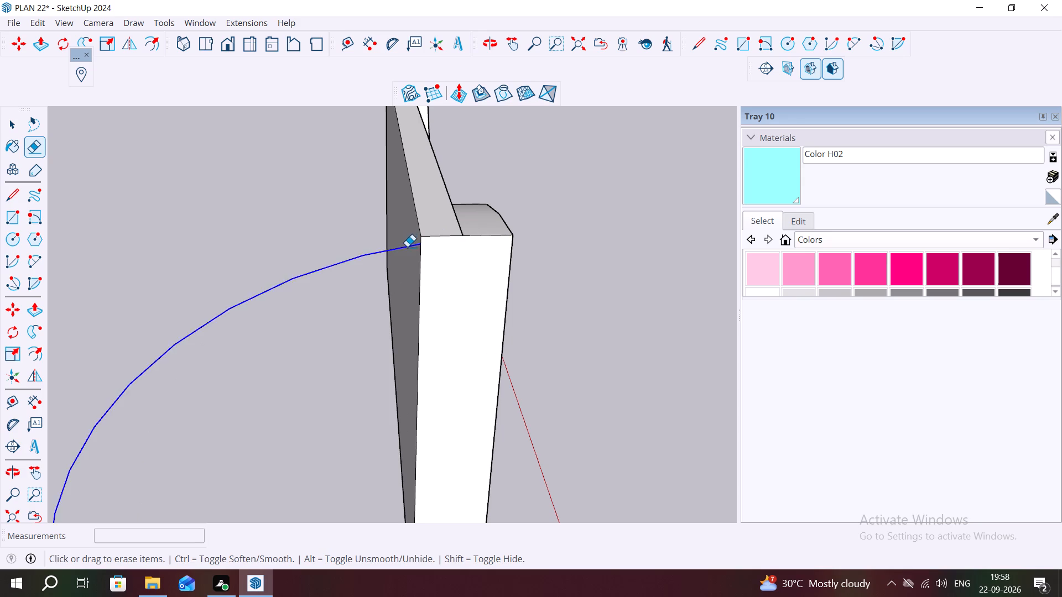
Examine the slab's recessed front and the quarter-round section's curved side from several angles.
scroll(298, 254, down, 7)
middle_drag(476, 313, 0, 307)
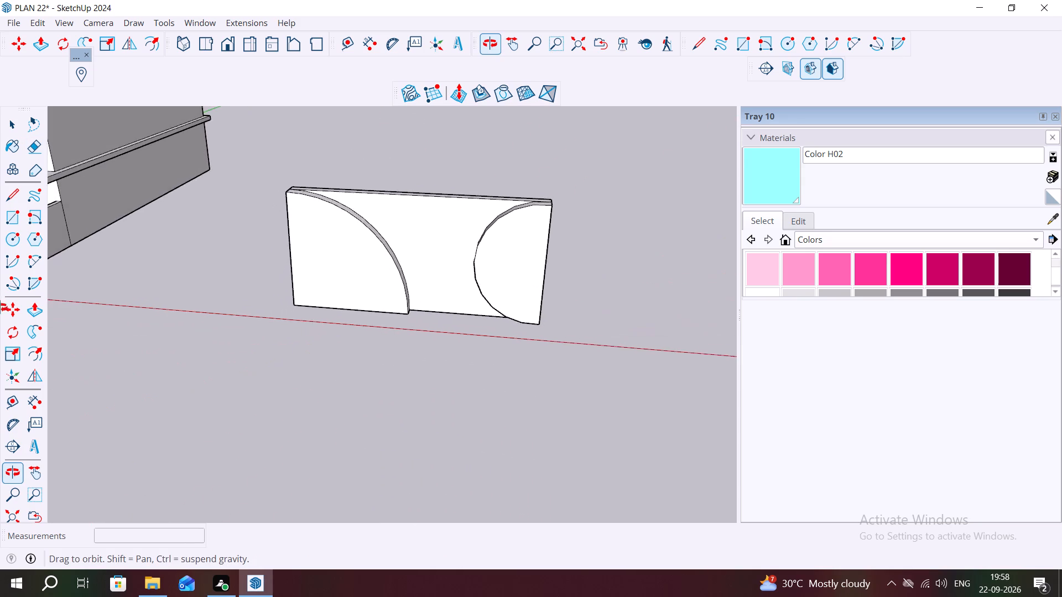
middle_drag(0, 307, 67, 300)
middle_drag(446, 290, 473, 287)
scroll(379, 251, up, 7)
middle_drag(538, 253, 388, 290)
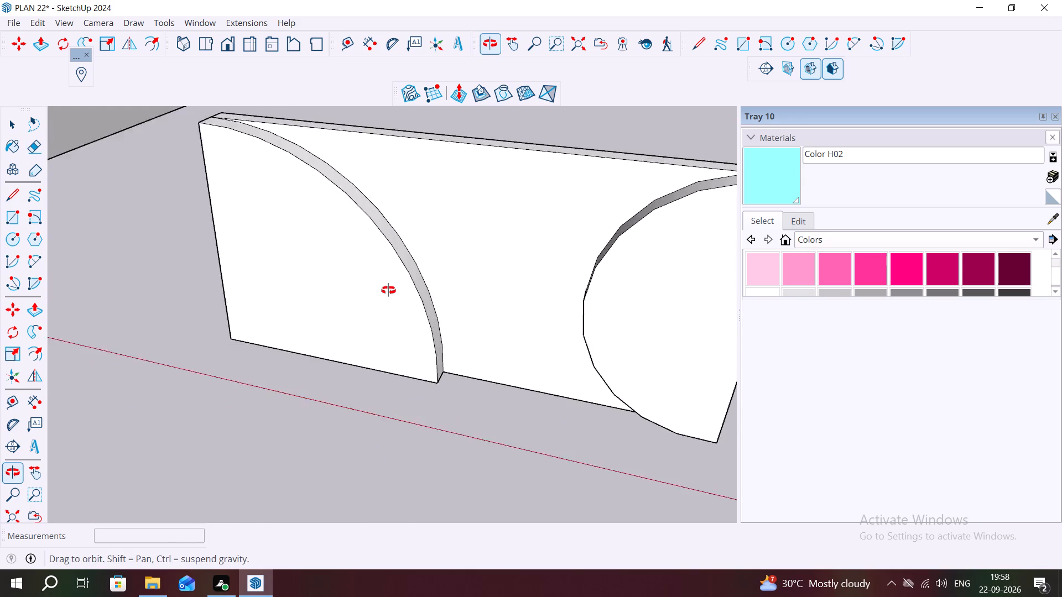
middle_drag(388, 290, 281, 294)
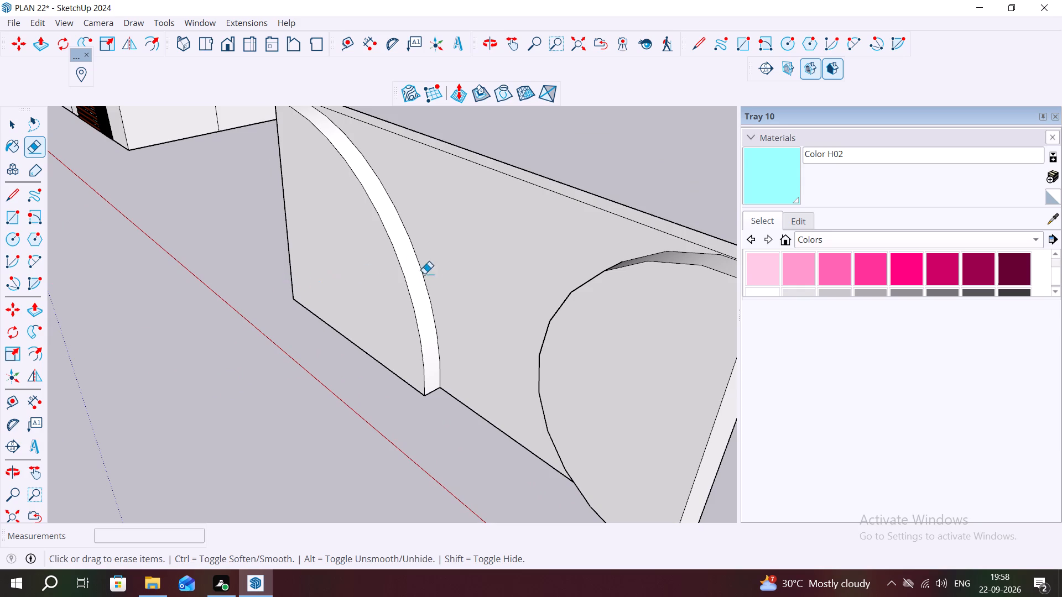
key(Escape)
key(space)
double_click(396, 228)
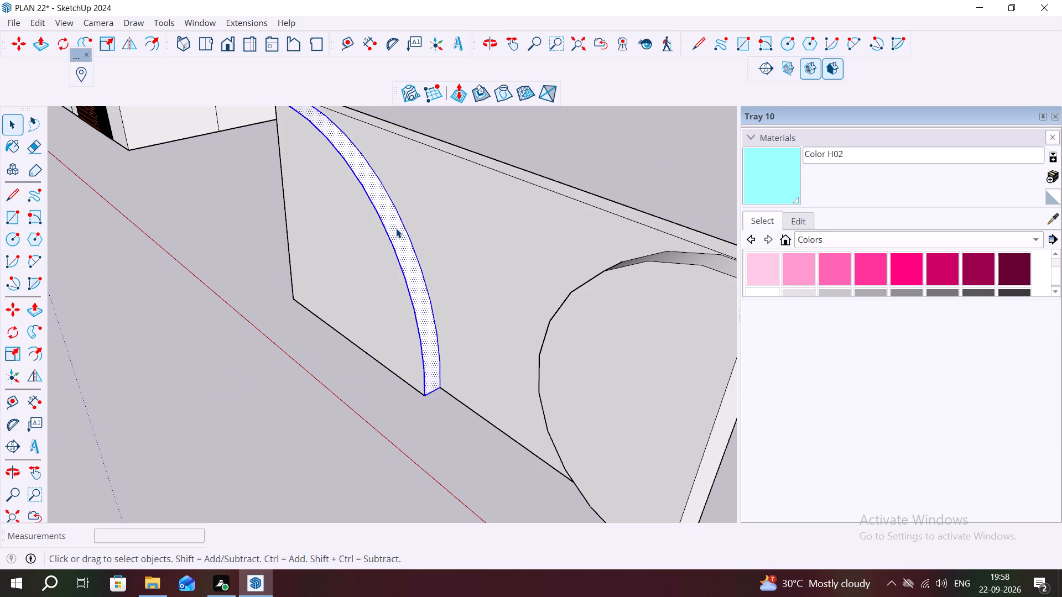
middle_drag(358, 275, 555, 326)
scroll(386, 273, up, 4)
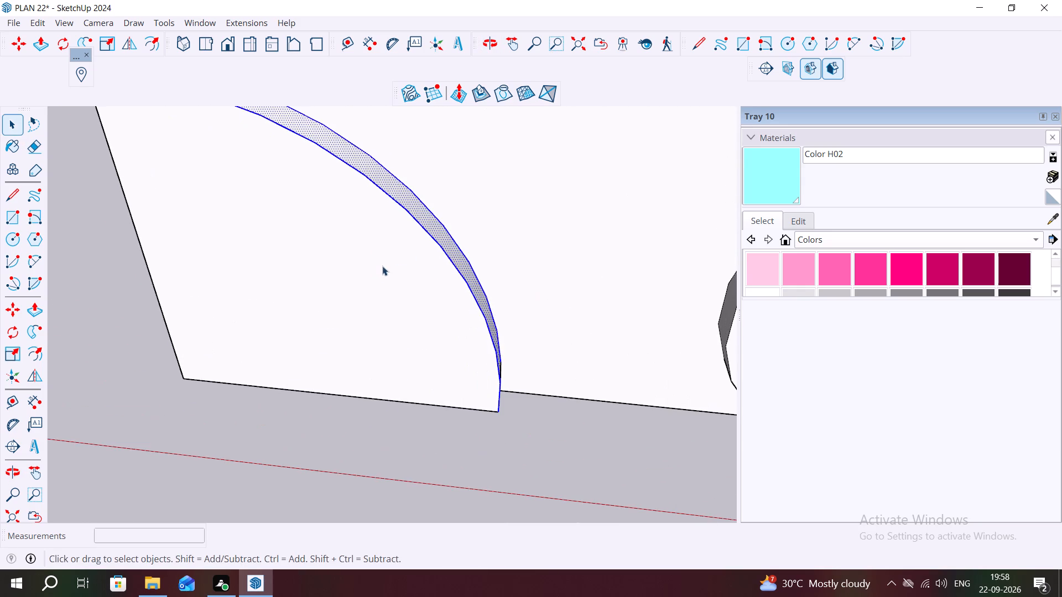
middle_drag(480, 286, 347, 242)
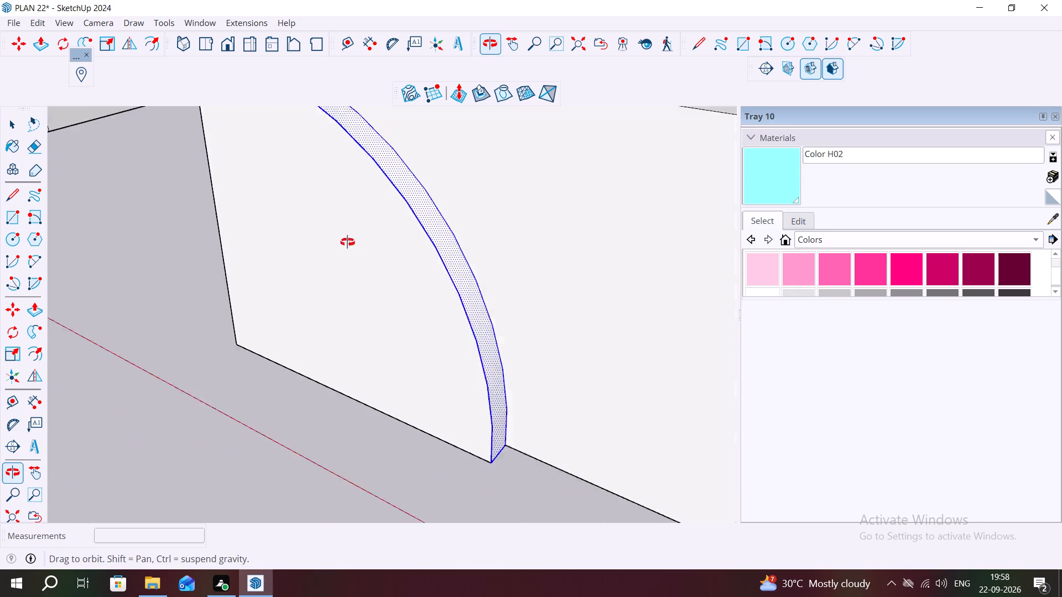
middle_drag(347, 242, 329, 242)
scroll(315, 242, up, 1)
scroll(315, 240, down, 12)
middle_drag(511, 344, 562, 315)
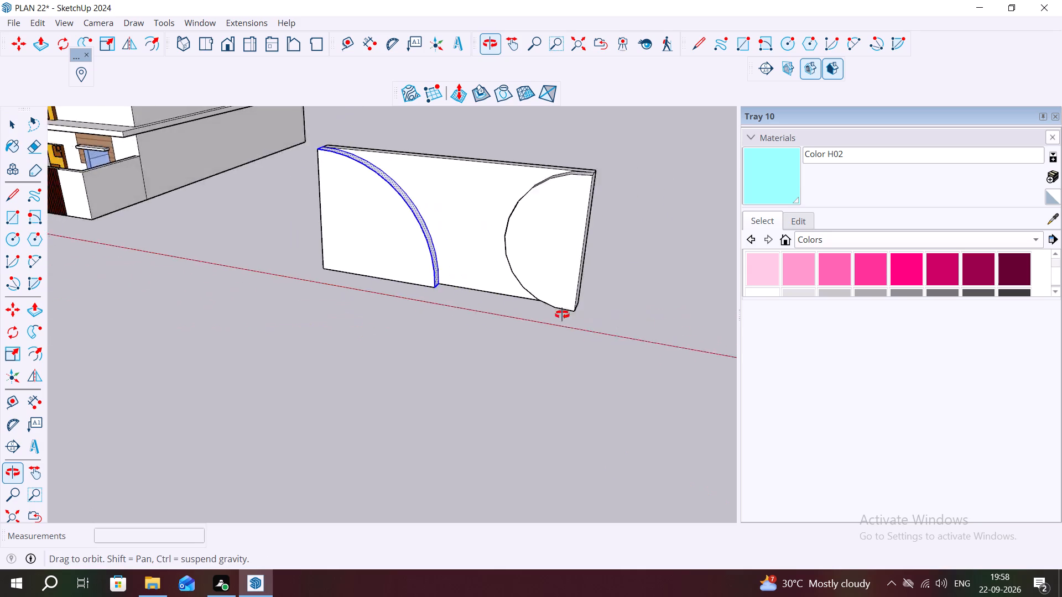
middle_drag(562, 315, 554, 313)
scroll(550, 245, up, 6)
middle_drag(369, 316, 682, 340)
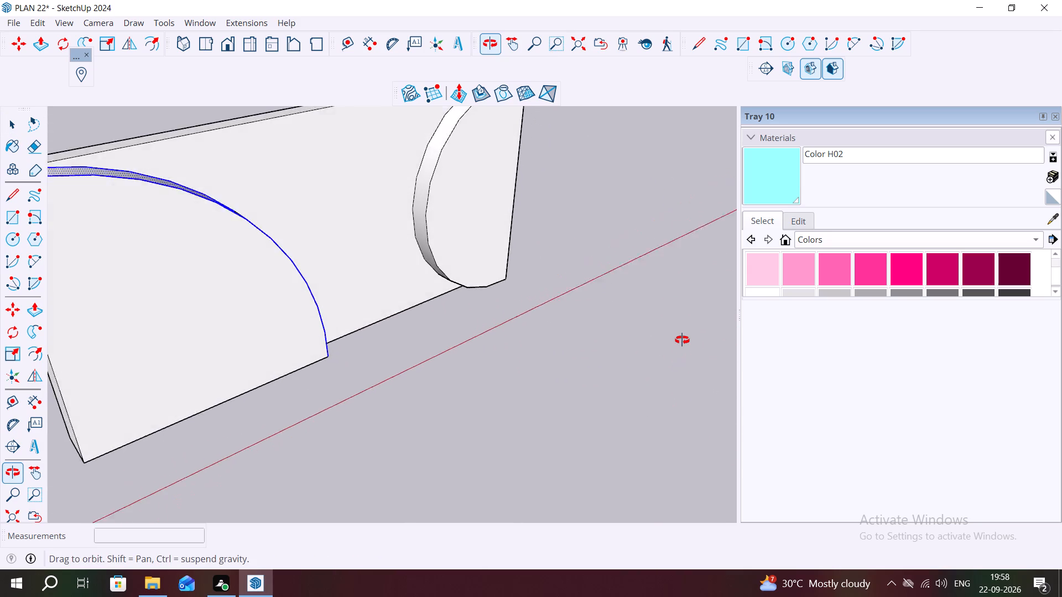
middle_drag(682, 340, 660, 333)
scroll(397, 306, down, 4)
middle_drag(403, 317, 56, 327)
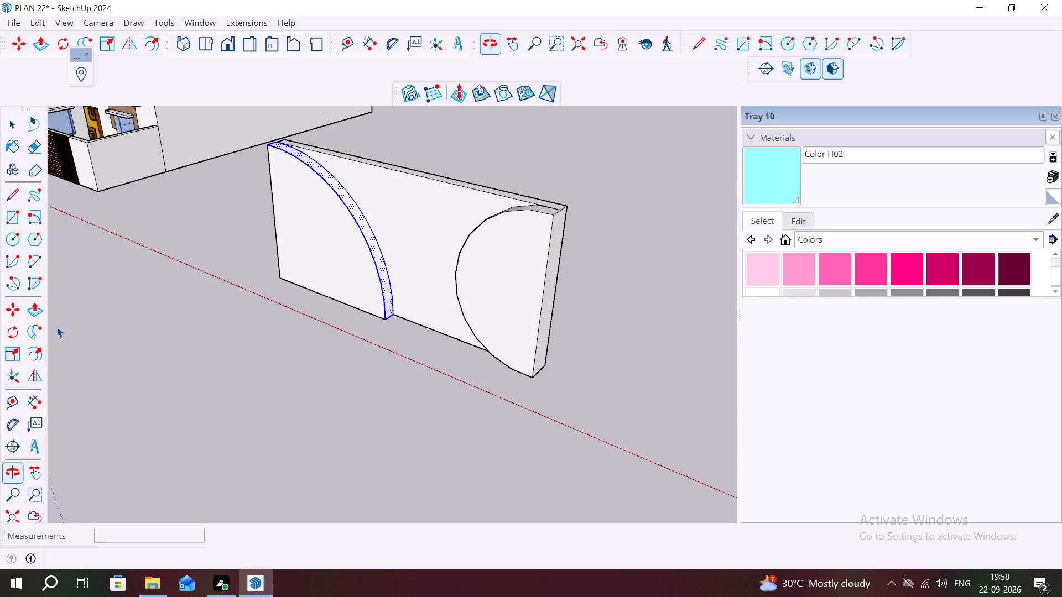
key(space)
click(583, 245)
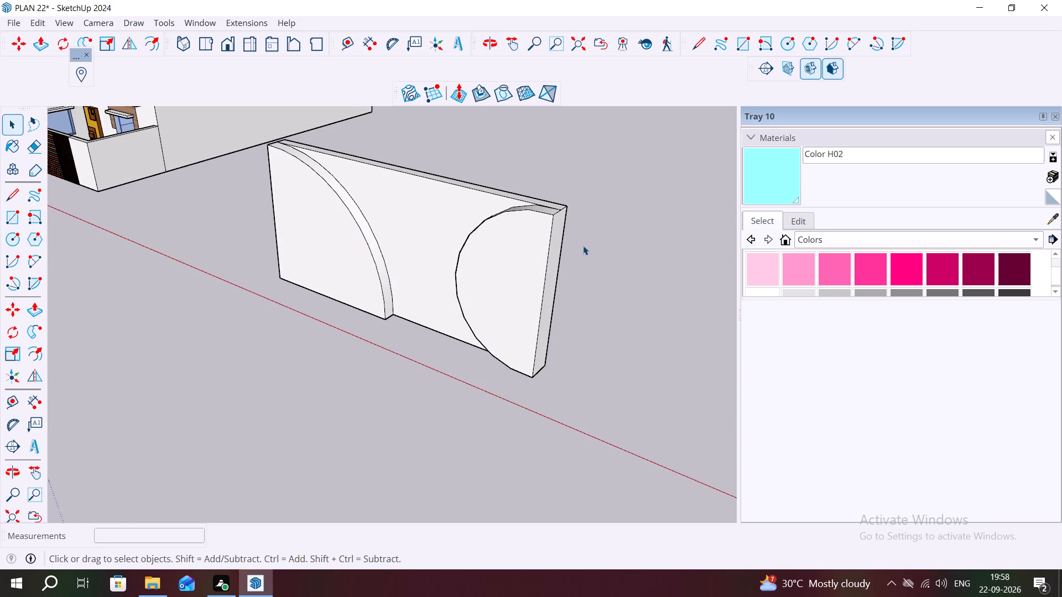
Examine the slab's front with its recess, quarter-round and half-round sections from several angles and distances.
middle_drag(359, 285, 374, 316)
scroll(367, 310, down, 8)
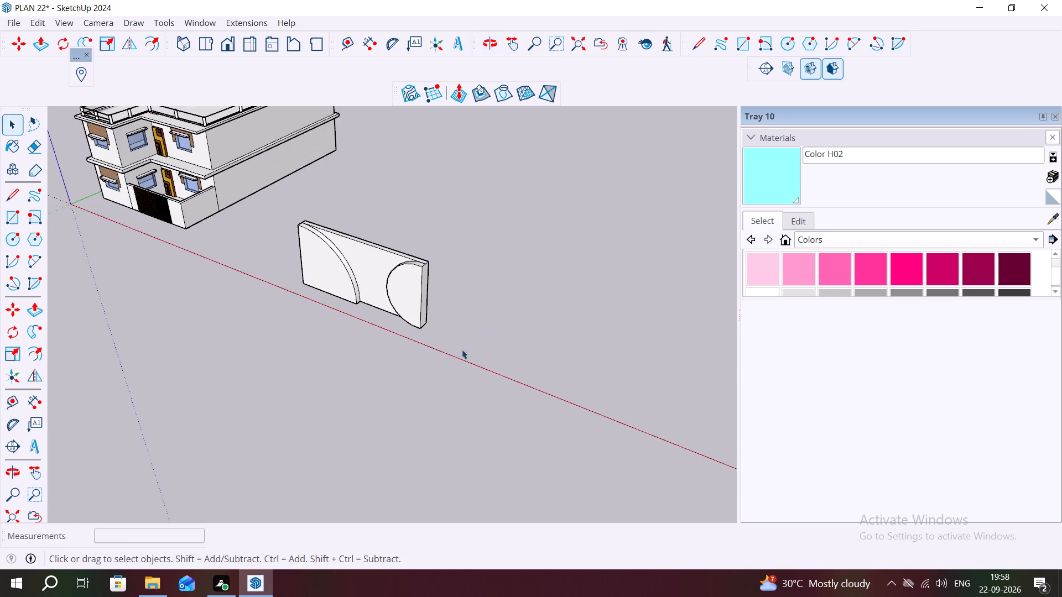
middle_drag(493, 362, 652, 387)
scroll(592, 300, up, 8)
middle_drag(503, 353, 594, 247)
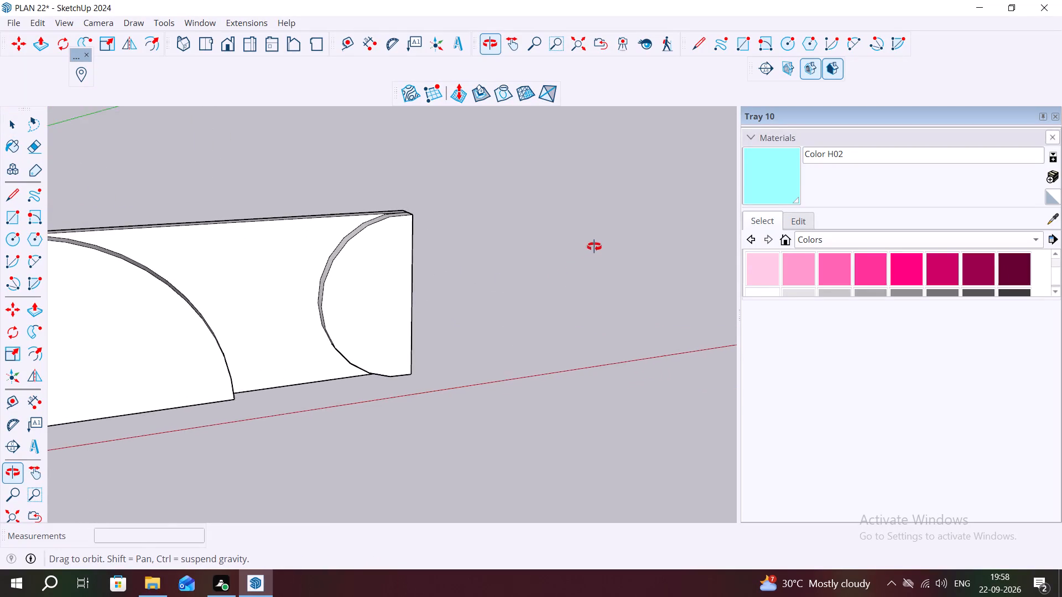
middle_drag(594, 247, 522, 281)
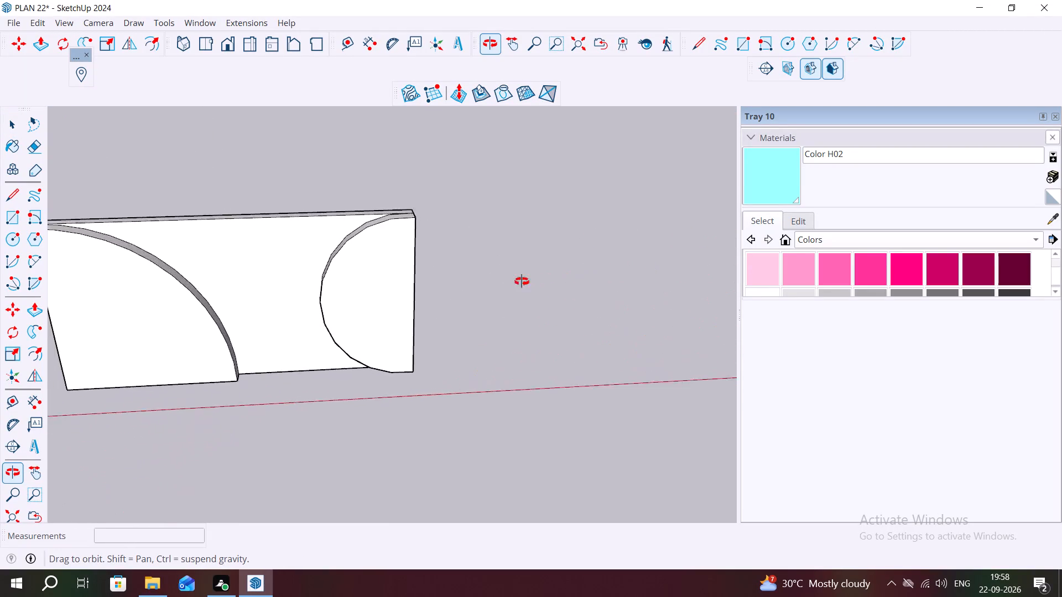
middle_drag(522, 281, 490, 293)
scroll(387, 320, up, 3)
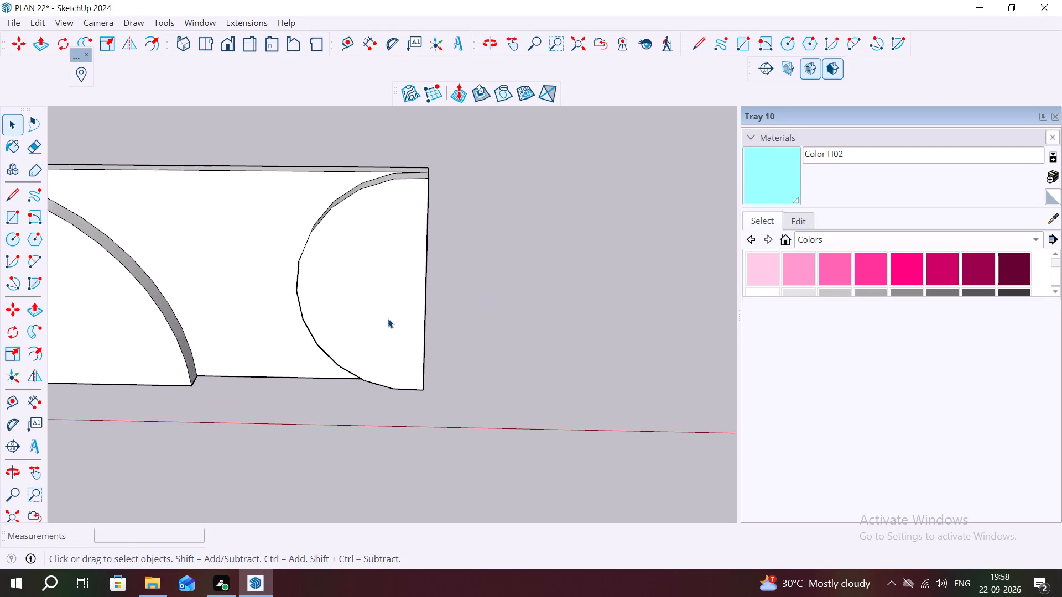
scroll(388, 318, up, 2)
scroll(395, 311, down, 8)
middle_drag(550, 391, 575, 300)
scroll(429, 260, up, 3)
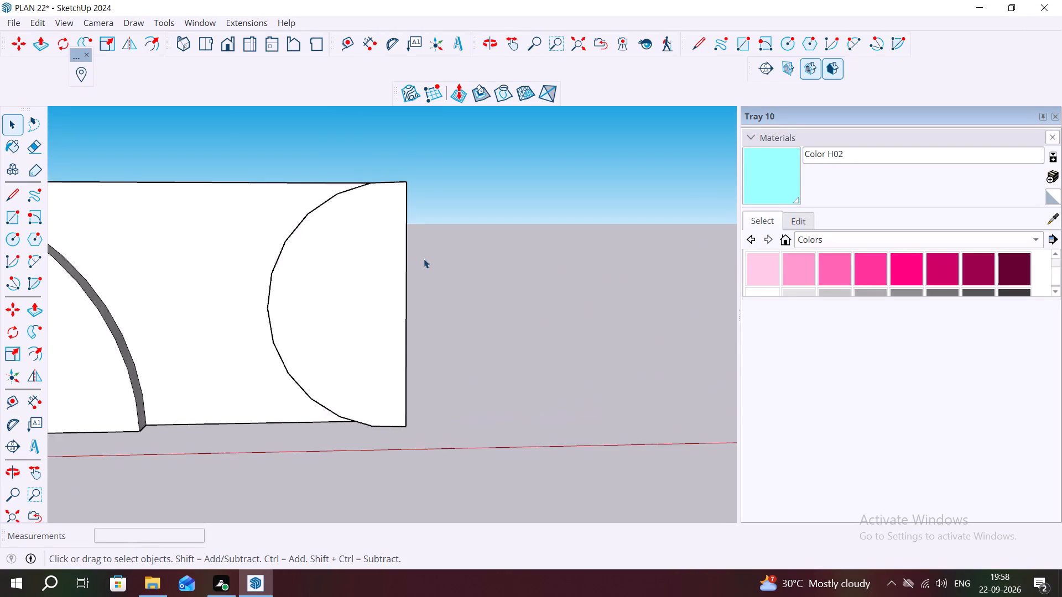
scroll(424, 259, up, 2)
middle_drag(585, 300, 613, 318)
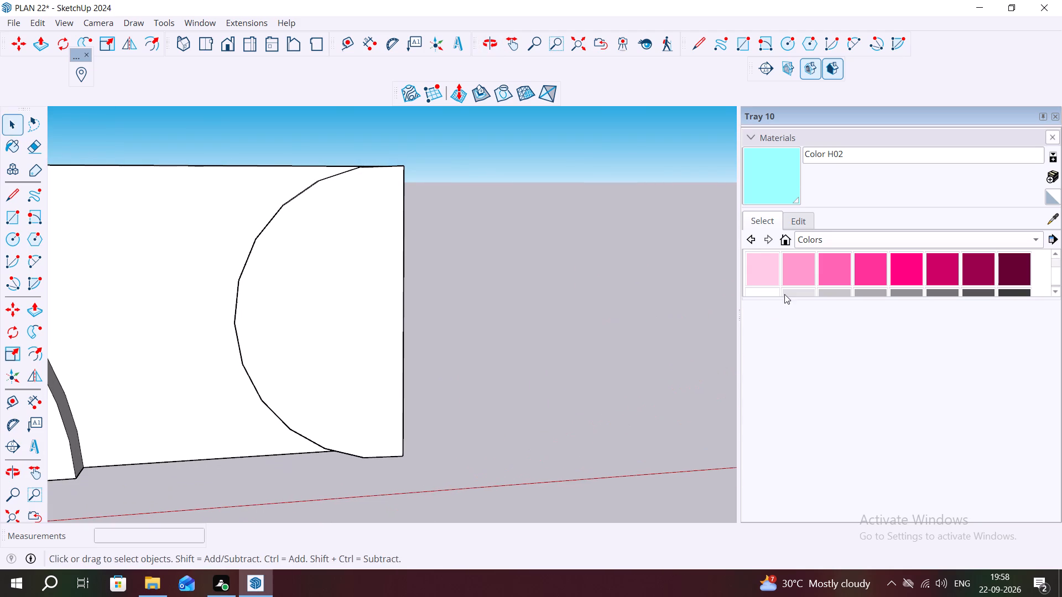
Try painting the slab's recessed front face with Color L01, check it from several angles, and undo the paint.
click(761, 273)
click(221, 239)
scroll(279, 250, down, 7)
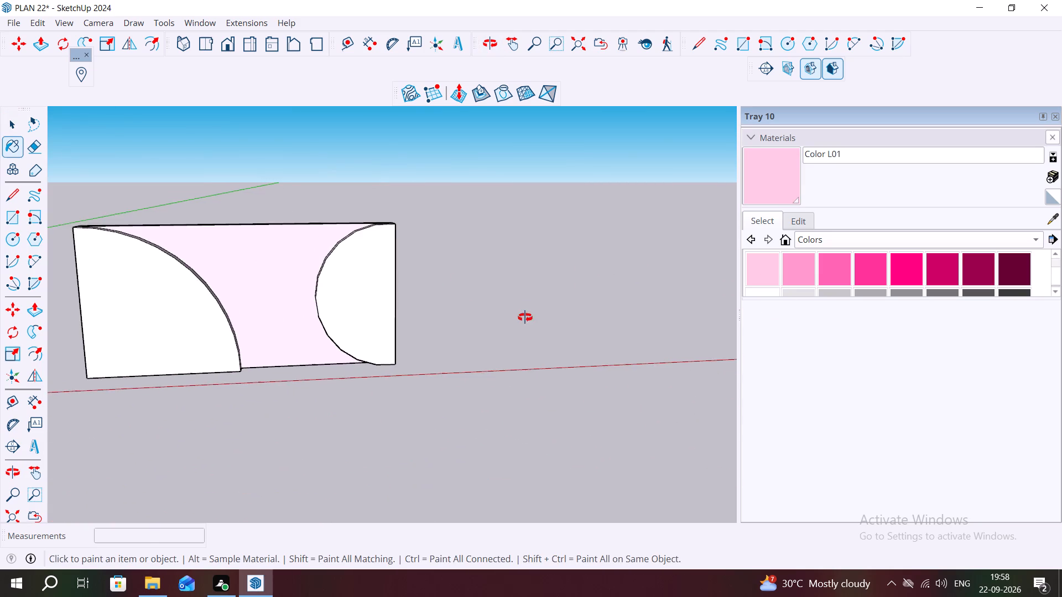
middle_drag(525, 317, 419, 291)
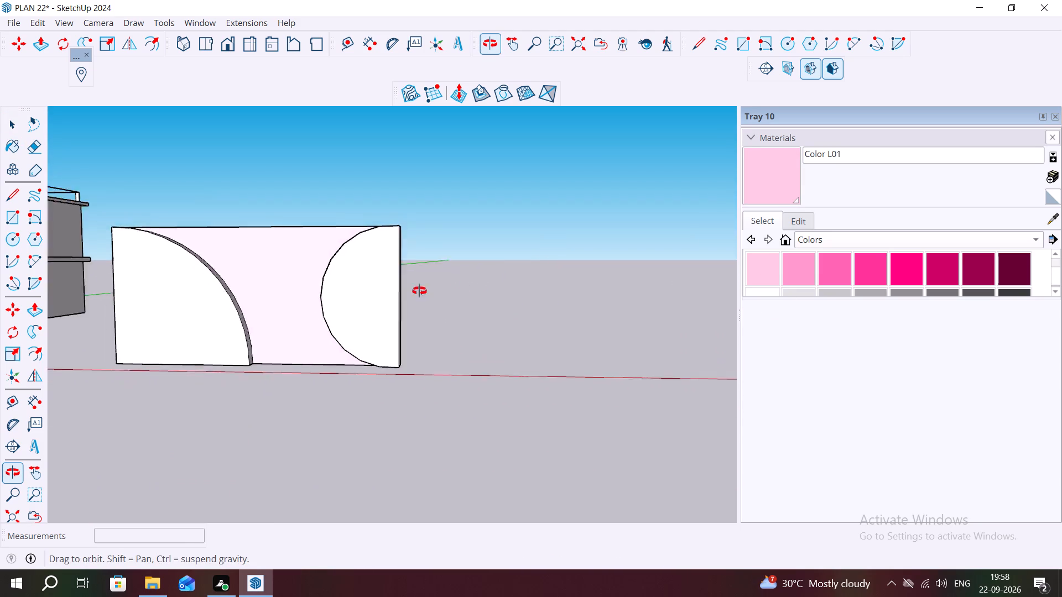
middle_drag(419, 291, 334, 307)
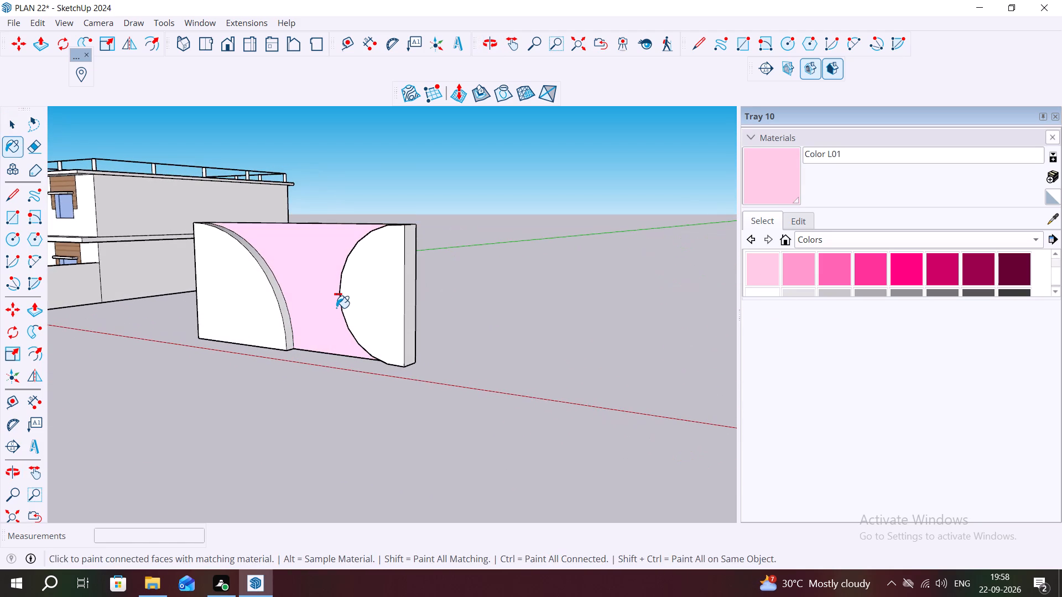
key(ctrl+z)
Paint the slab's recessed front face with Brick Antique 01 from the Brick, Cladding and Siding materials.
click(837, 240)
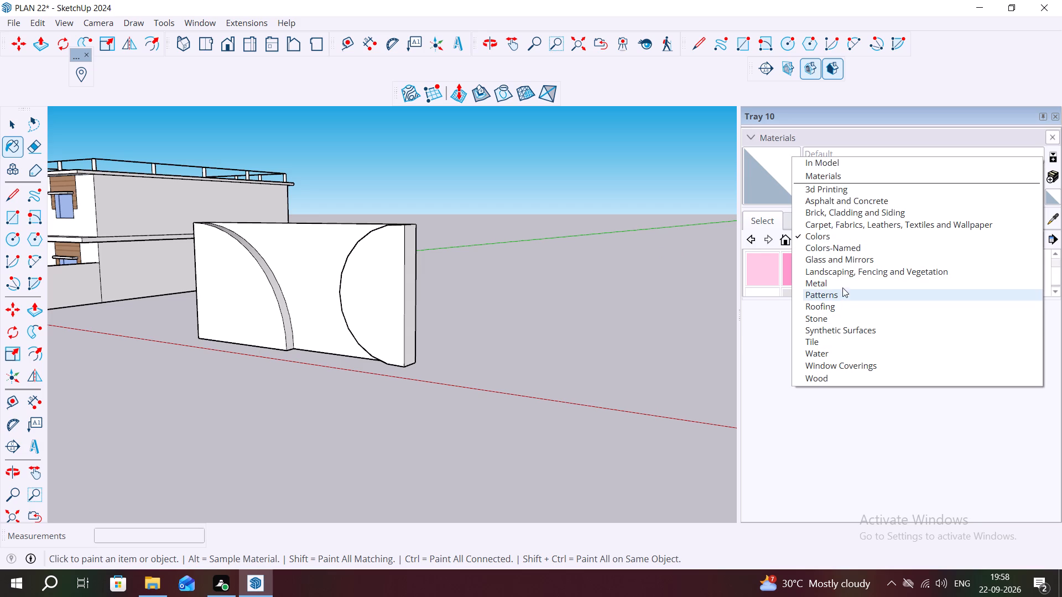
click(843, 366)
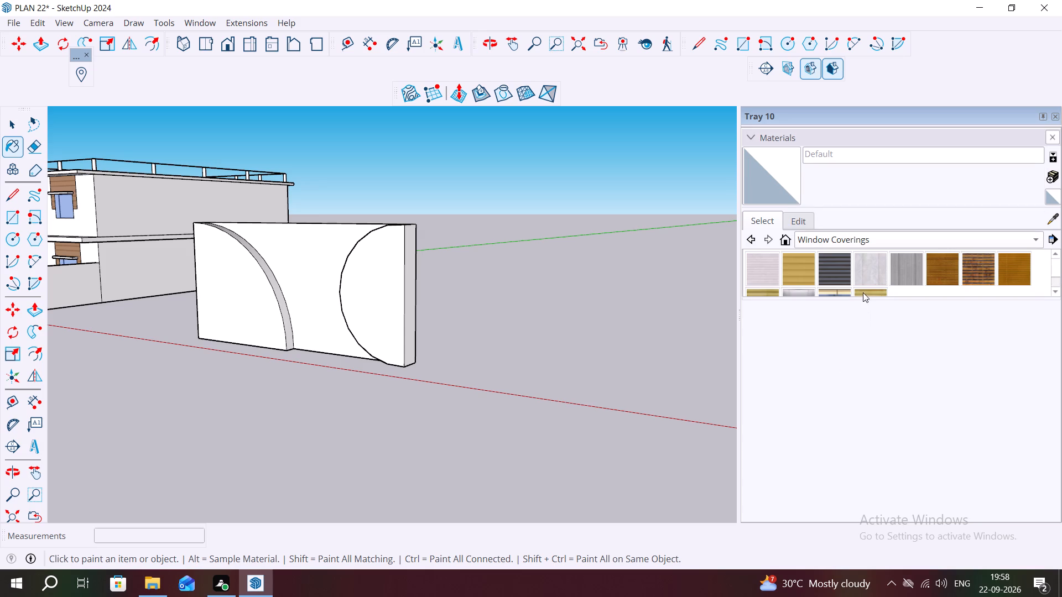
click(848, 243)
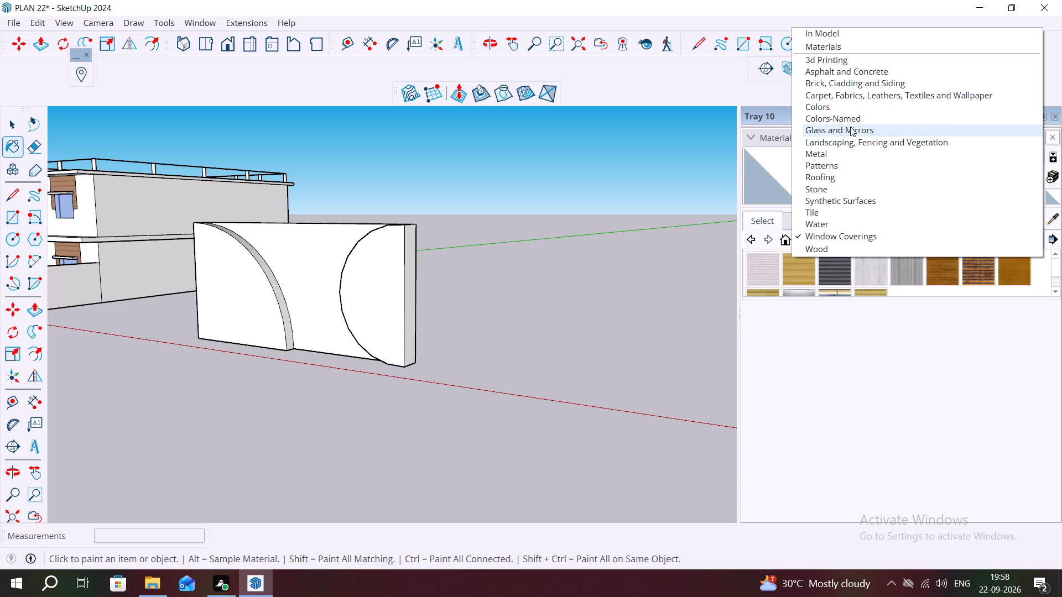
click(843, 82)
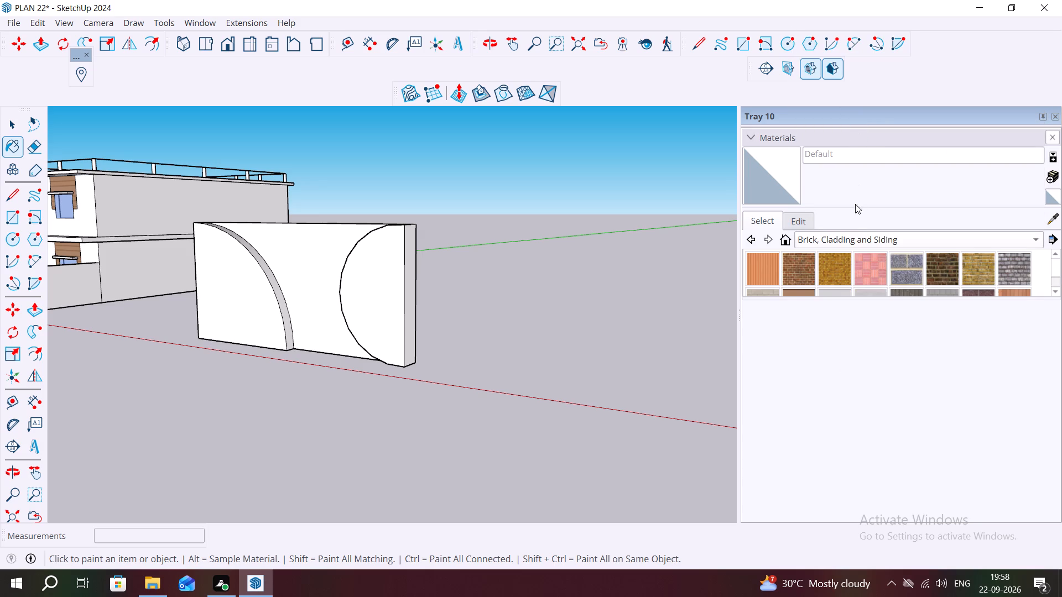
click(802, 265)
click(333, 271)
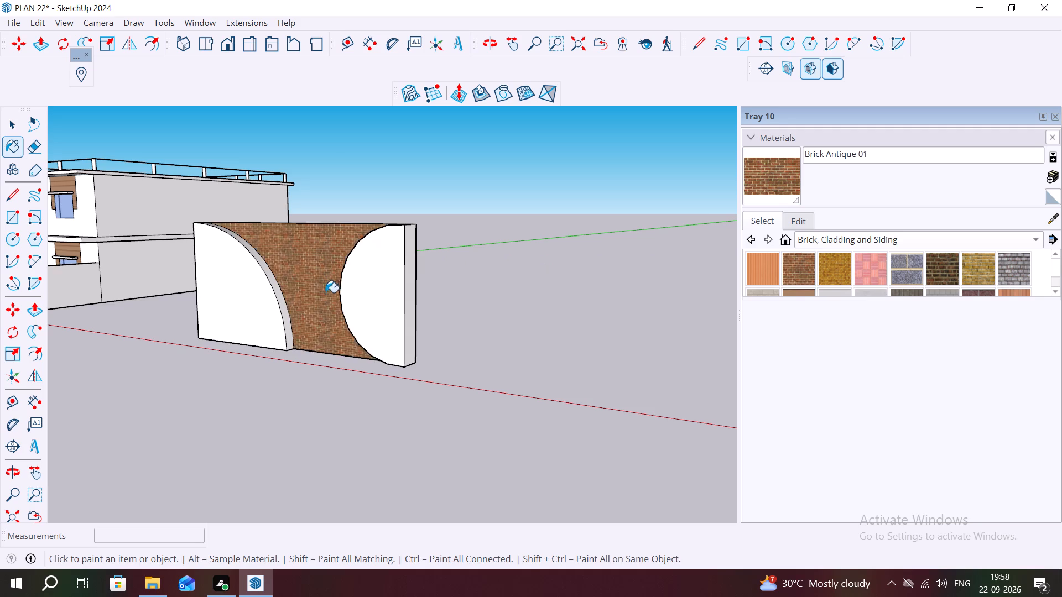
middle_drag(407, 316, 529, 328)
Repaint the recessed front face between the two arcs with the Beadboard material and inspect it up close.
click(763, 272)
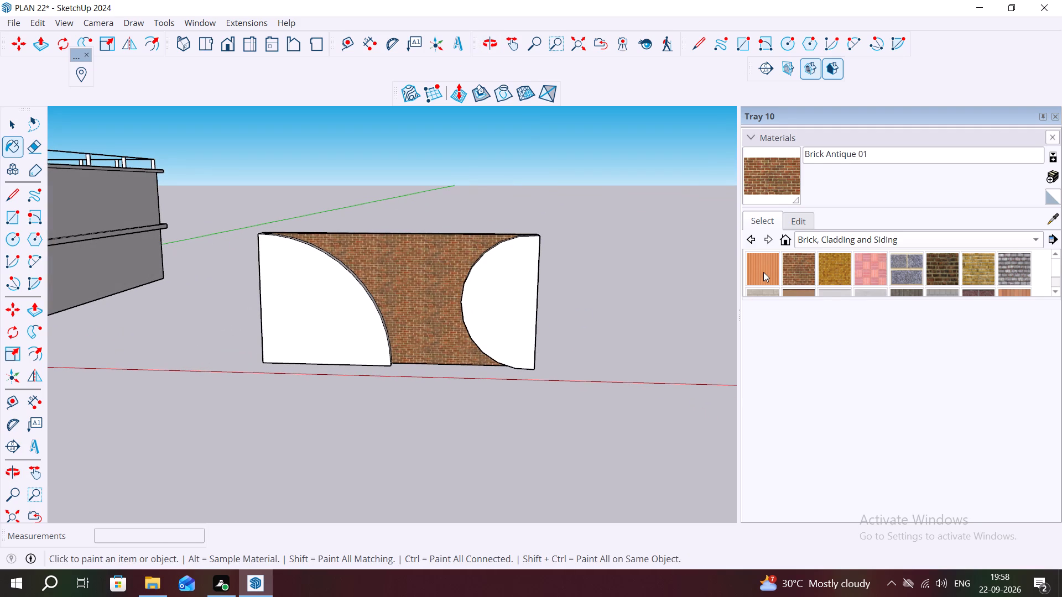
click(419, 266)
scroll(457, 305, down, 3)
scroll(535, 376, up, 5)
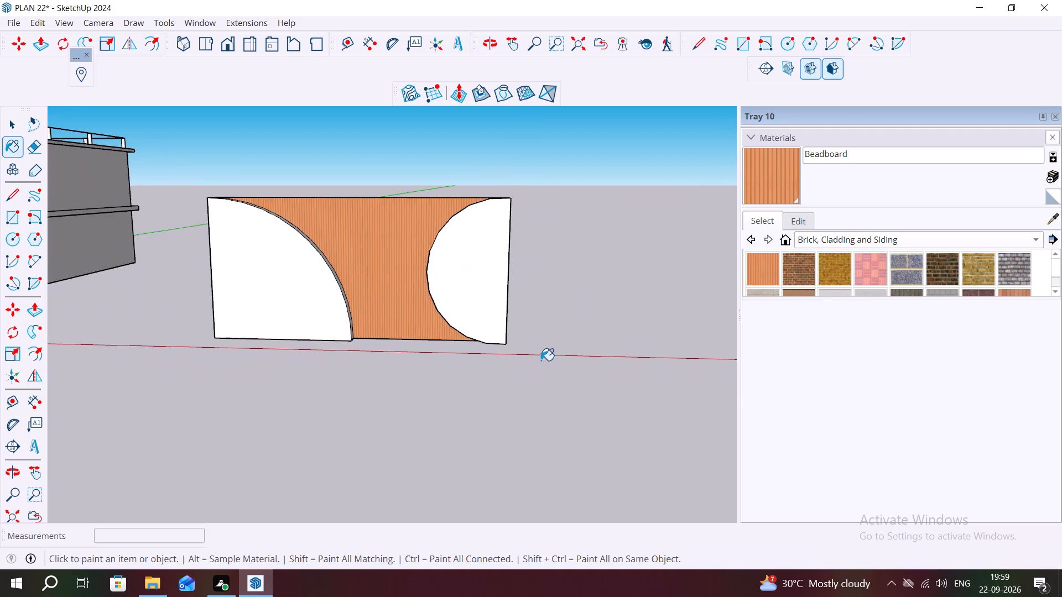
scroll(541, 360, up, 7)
Paint the slab's recessed front face with Stone Masonry Multi from the Brick, Cladding and Siding materials.
scroll(891, 277, down, 3)
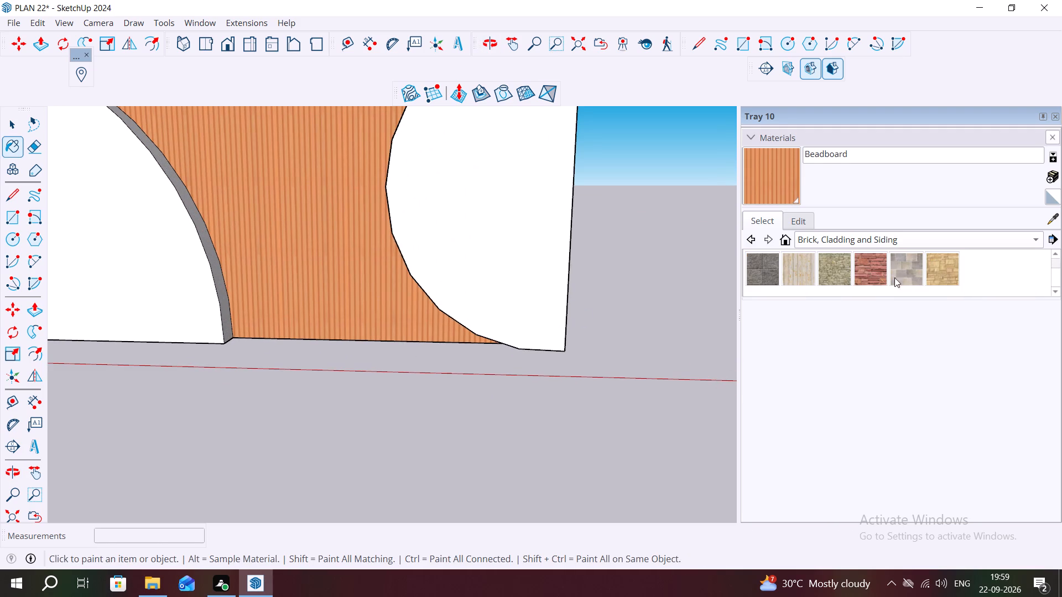
click(918, 271)
click(257, 187)
scroll(334, 273, down, 6)
middle_drag(372, 339, 381, 350)
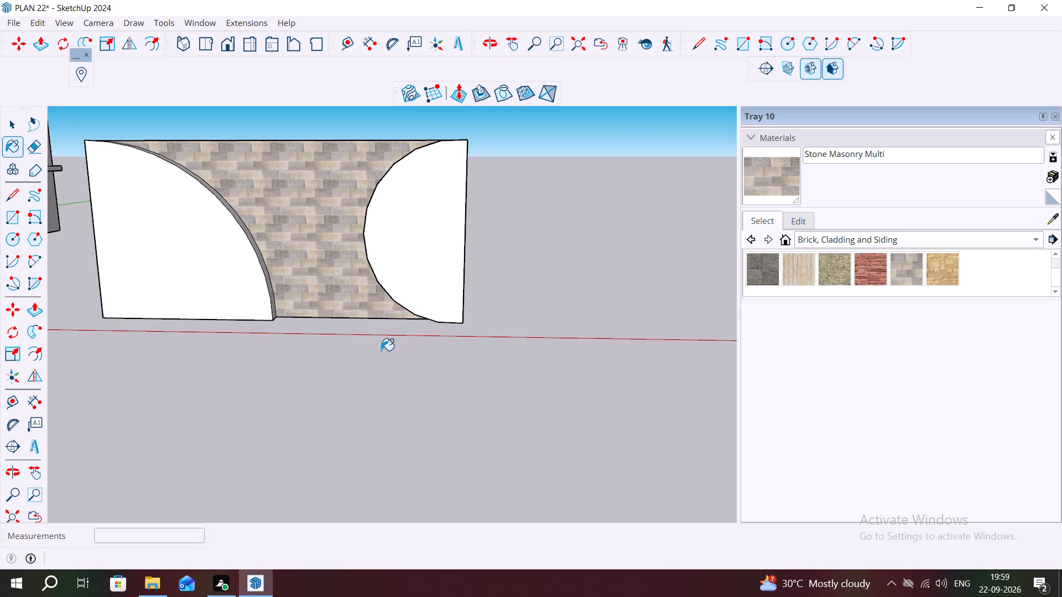
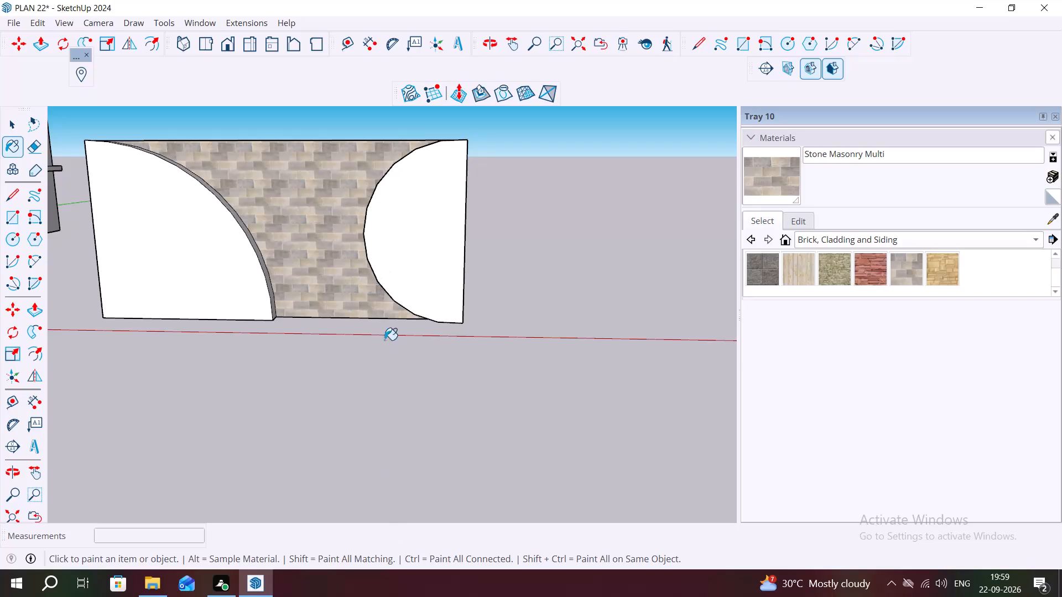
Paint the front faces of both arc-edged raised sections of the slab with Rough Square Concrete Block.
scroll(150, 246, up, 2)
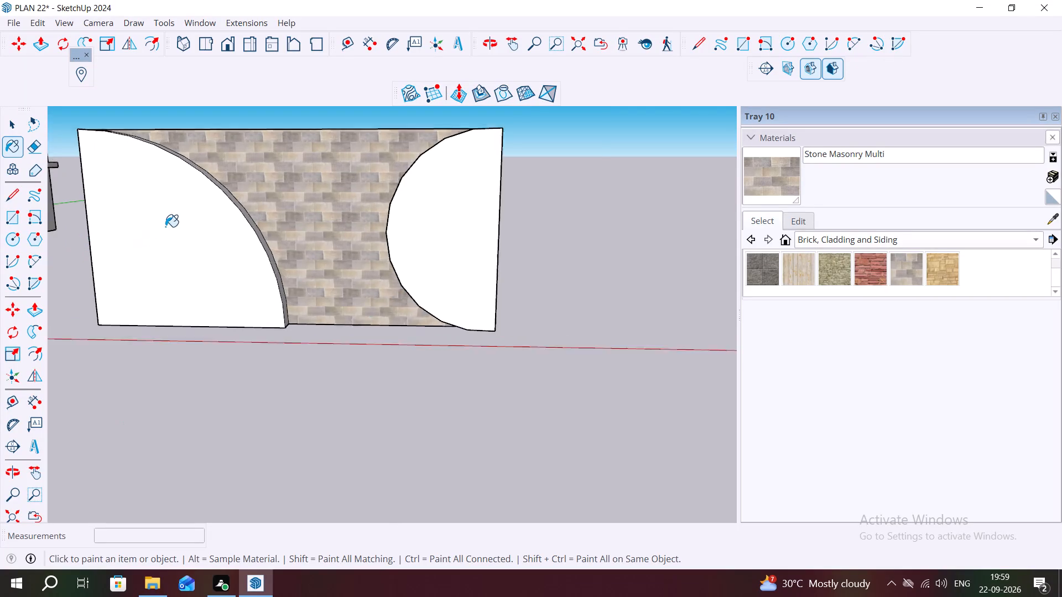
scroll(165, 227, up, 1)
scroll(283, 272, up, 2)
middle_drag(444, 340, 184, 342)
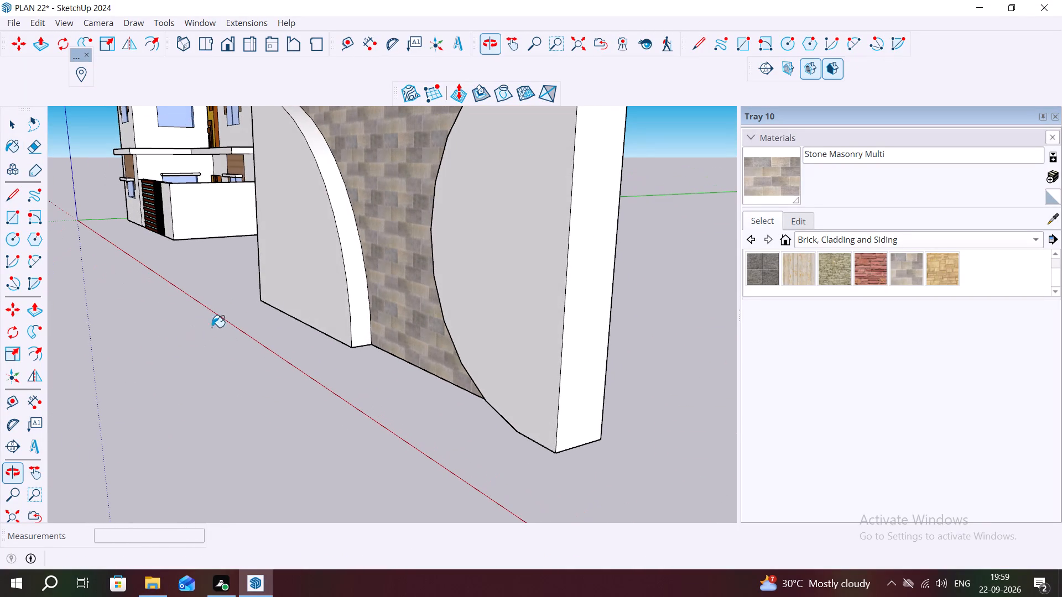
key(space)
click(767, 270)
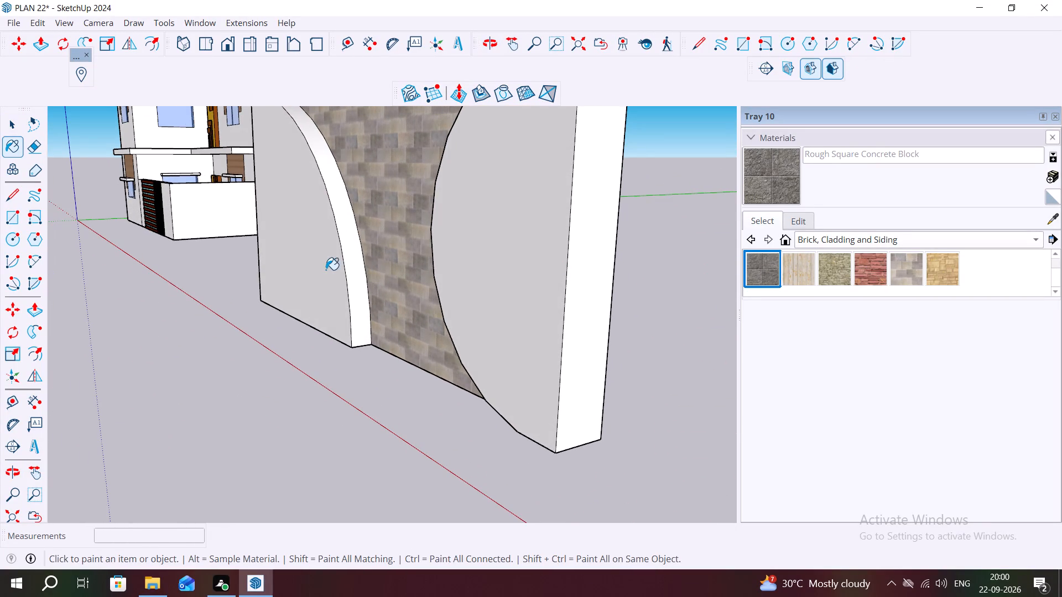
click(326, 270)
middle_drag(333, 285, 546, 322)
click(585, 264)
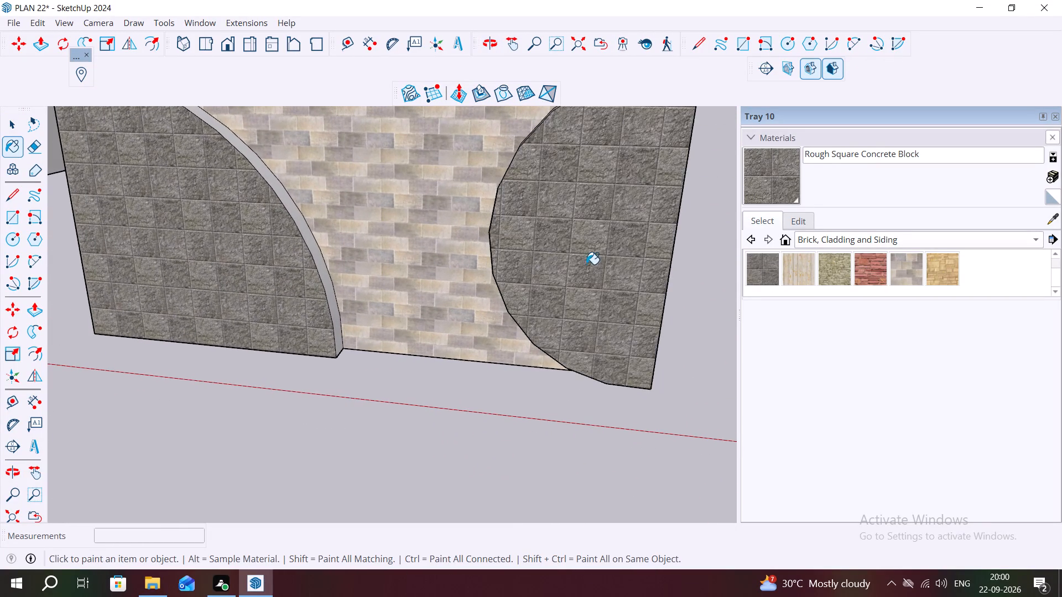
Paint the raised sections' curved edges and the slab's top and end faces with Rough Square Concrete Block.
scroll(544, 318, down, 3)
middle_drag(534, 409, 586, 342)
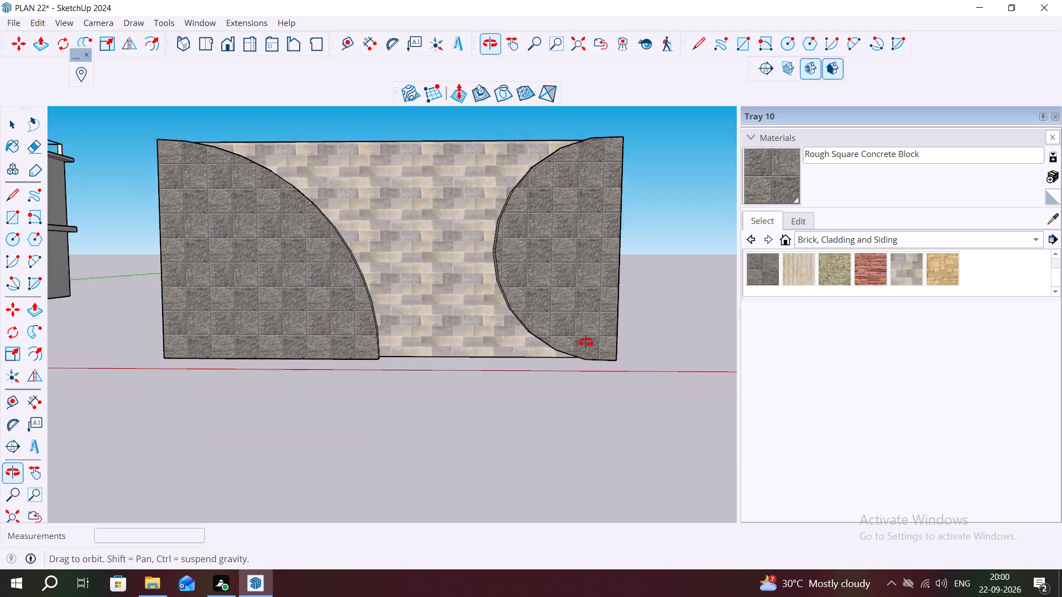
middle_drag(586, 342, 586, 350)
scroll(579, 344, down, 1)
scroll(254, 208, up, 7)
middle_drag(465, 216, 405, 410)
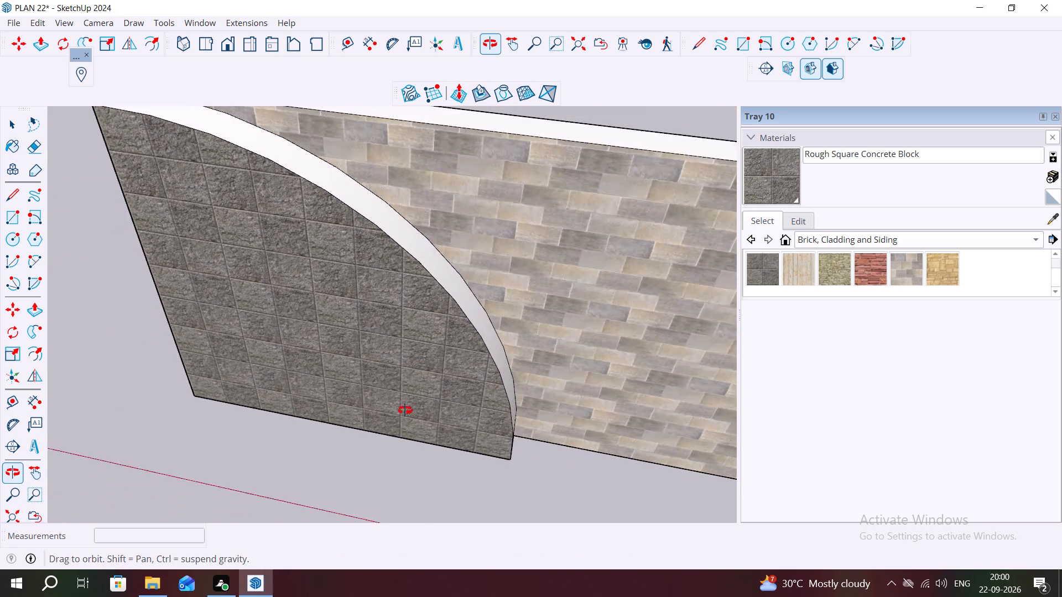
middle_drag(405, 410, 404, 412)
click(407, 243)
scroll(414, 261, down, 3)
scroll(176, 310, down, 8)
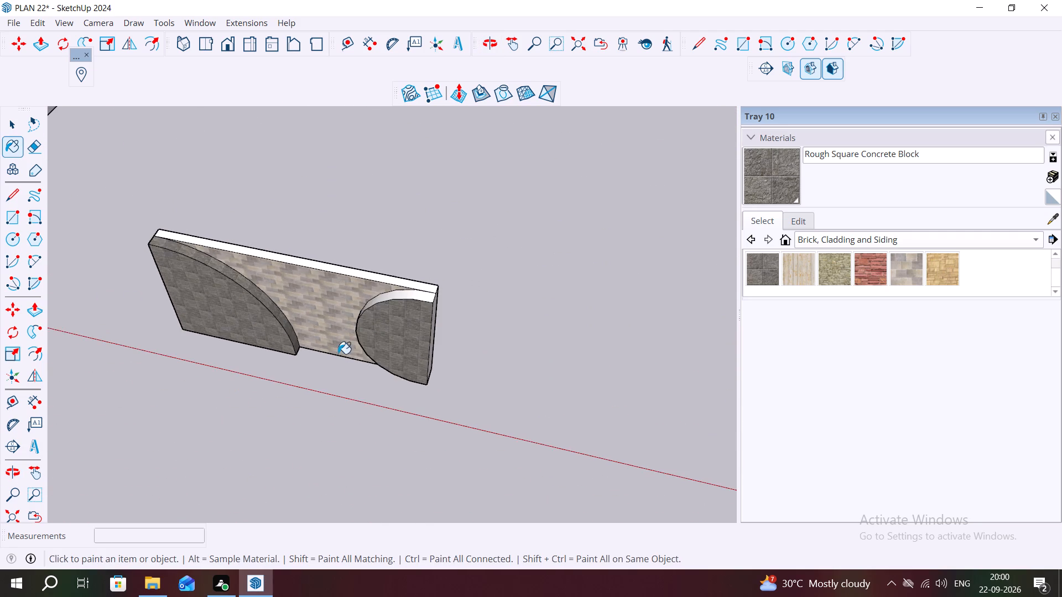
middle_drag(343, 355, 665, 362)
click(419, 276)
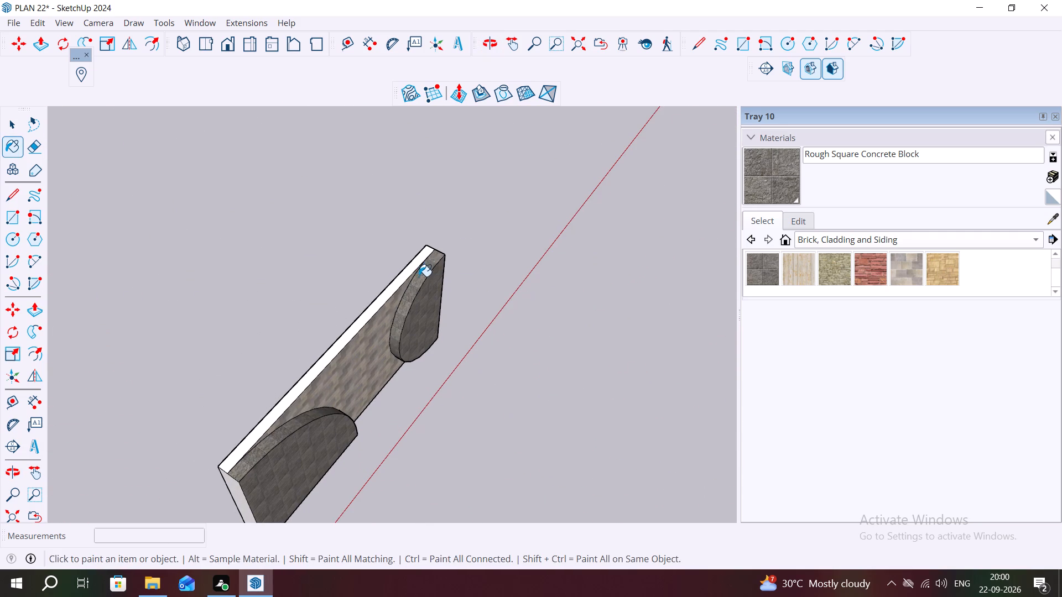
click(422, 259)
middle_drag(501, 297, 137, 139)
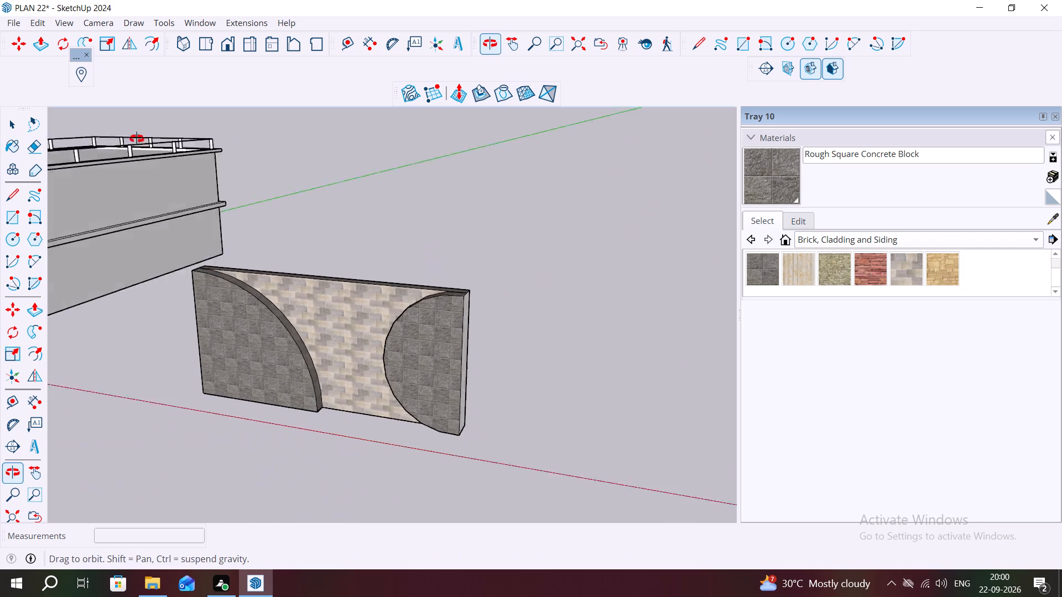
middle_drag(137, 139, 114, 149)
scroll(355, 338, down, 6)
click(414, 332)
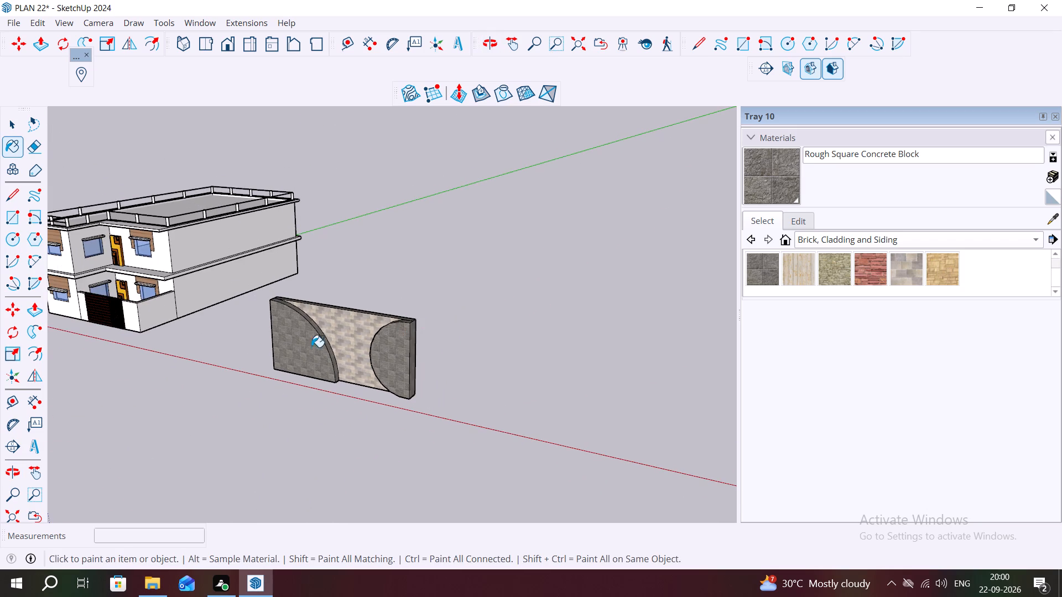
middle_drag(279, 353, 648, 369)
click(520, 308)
Examine the painted slab beside the house from several angles and distances.
scroll(535, 348, down, 4)
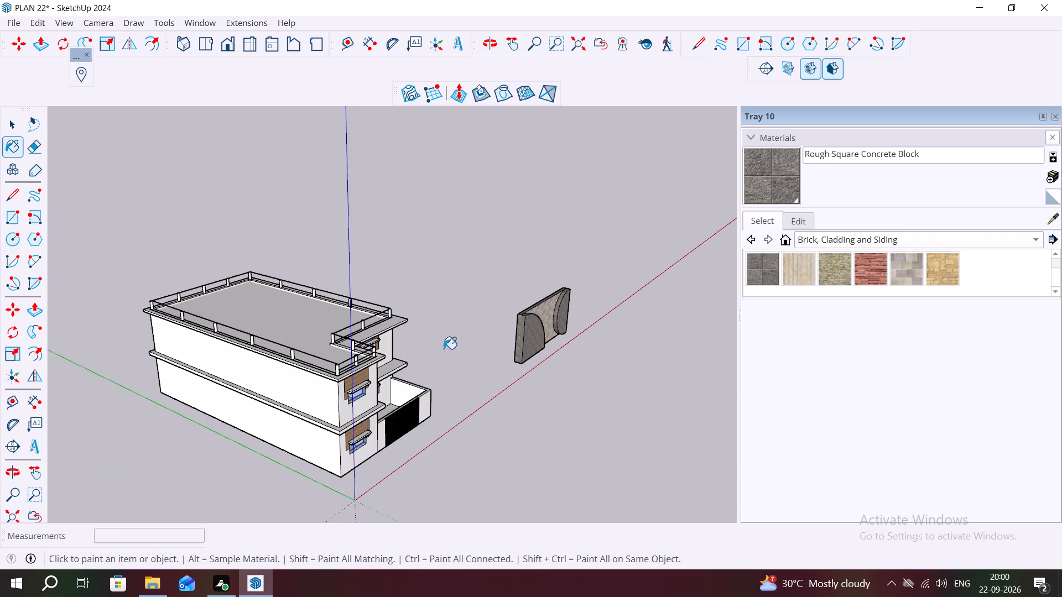
middle_drag(486, 349, 139, 328)
scroll(471, 301, down, 8)
scroll(626, 384, up, 5)
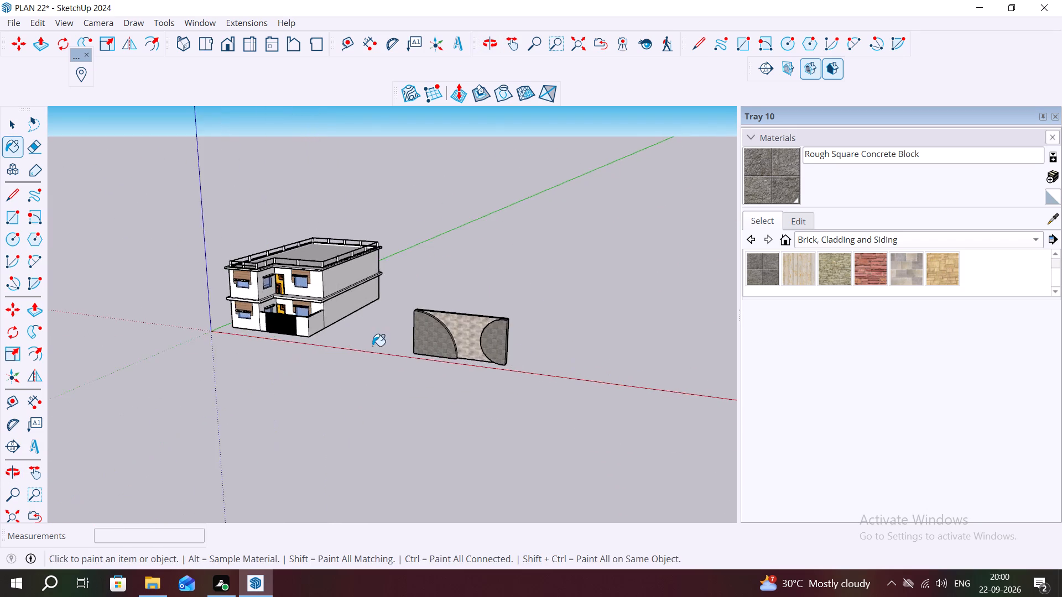
scroll(372, 346, up, 6)
middle_drag(577, 365, 325, 370)
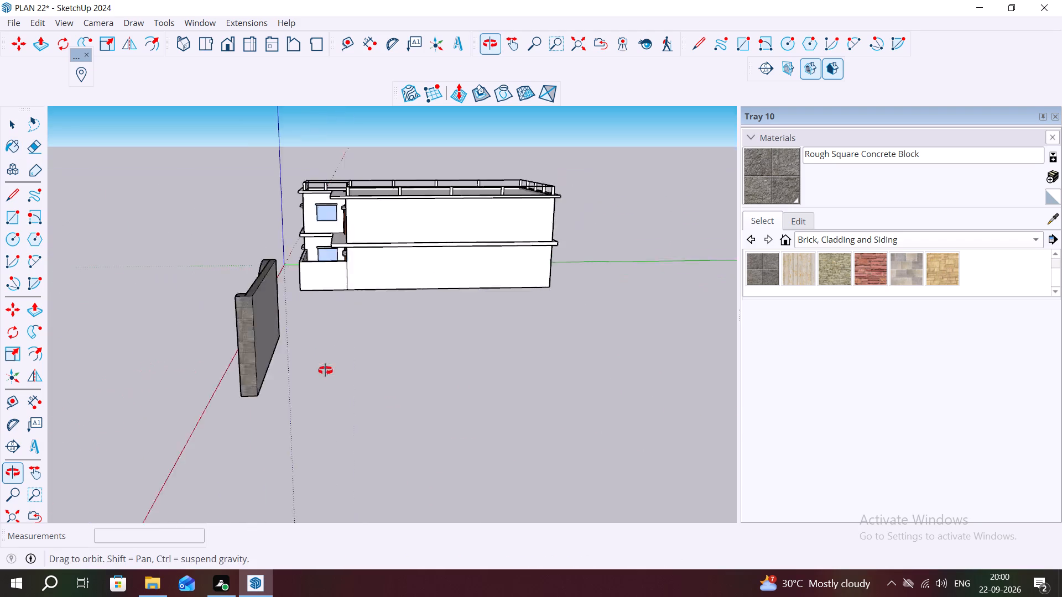
middle_drag(325, 370, 615, 384)
scroll(614, 386, up, 8)
scroll(468, 264, up, 5)
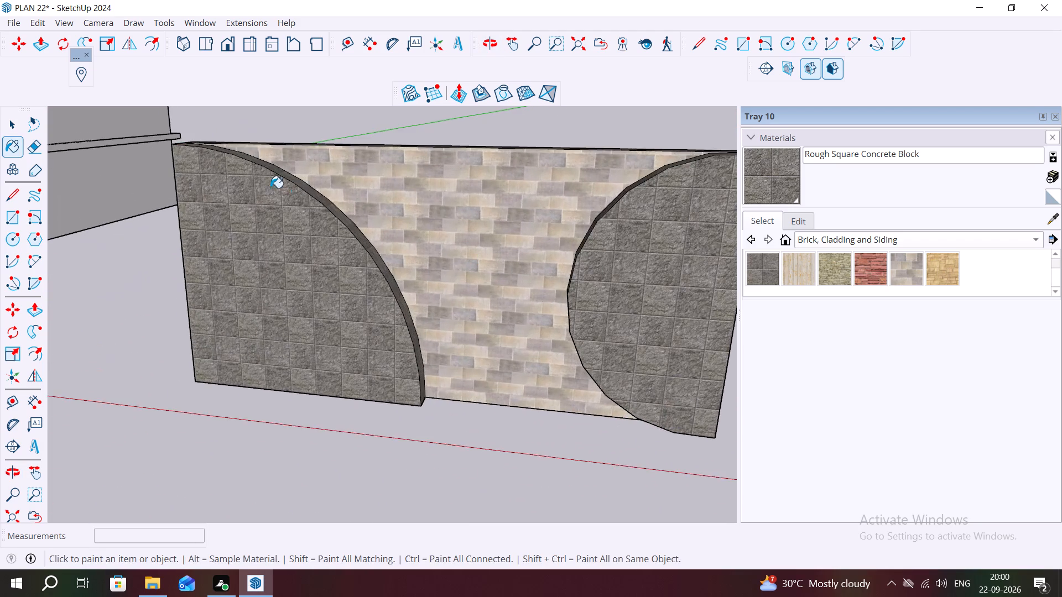
scroll(270, 188, up, 2)
scroll(83, 160, down, 8)
middle_drag(334, 244, 516, 321)
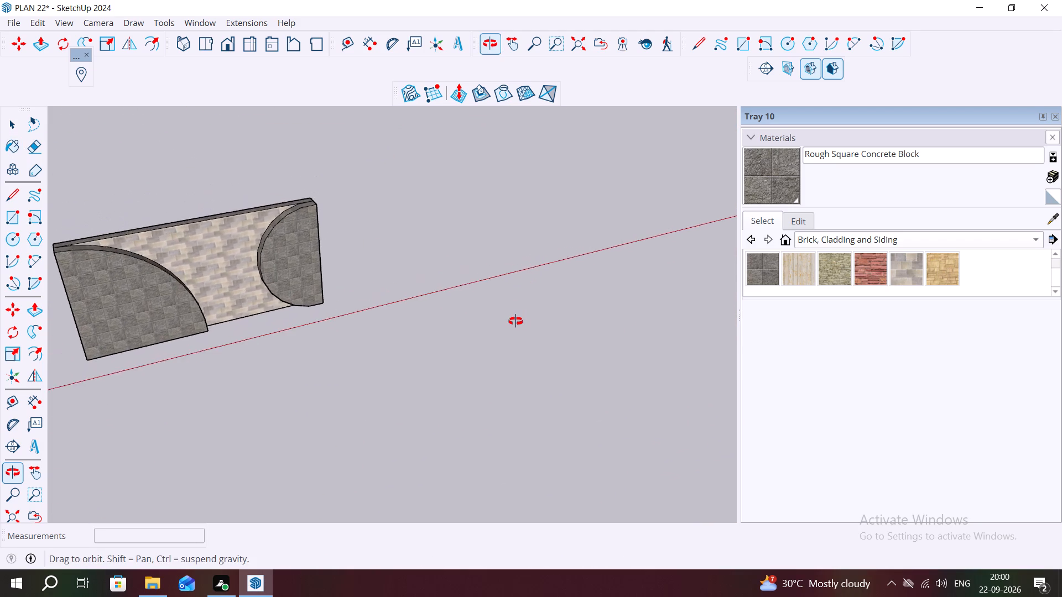
middle_drag(516, 321, 515, 250)
scroll(196, 204, up, 4)
scroll(65, 164, down, 1)
scroll(66, 164, up, 2)
middle_drag(407, 222, 376, 247)
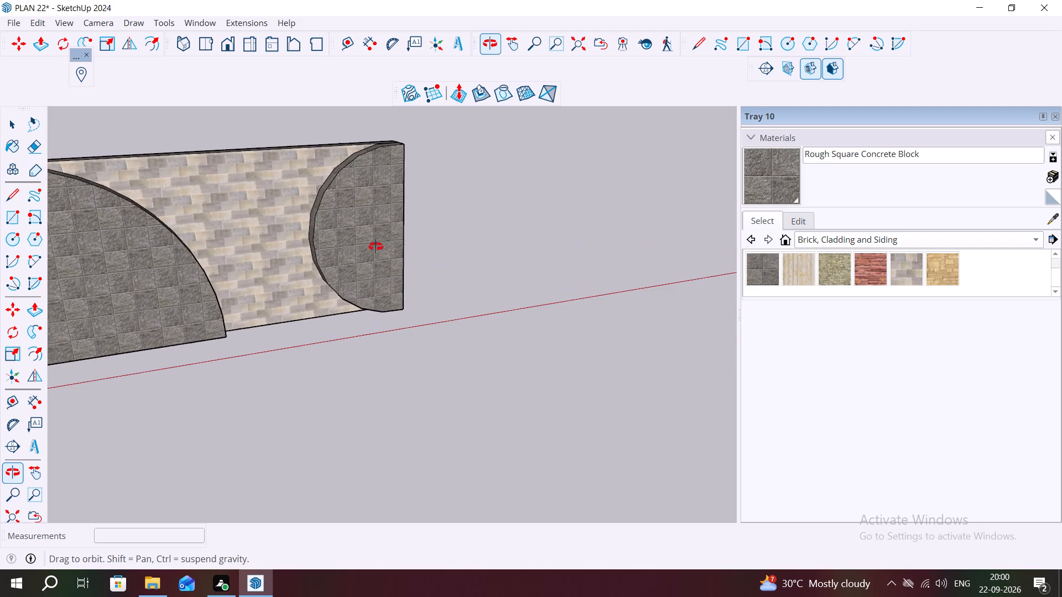
middle_drag(376, 247, 218, 213)
scroll(241, 198, up, 7)
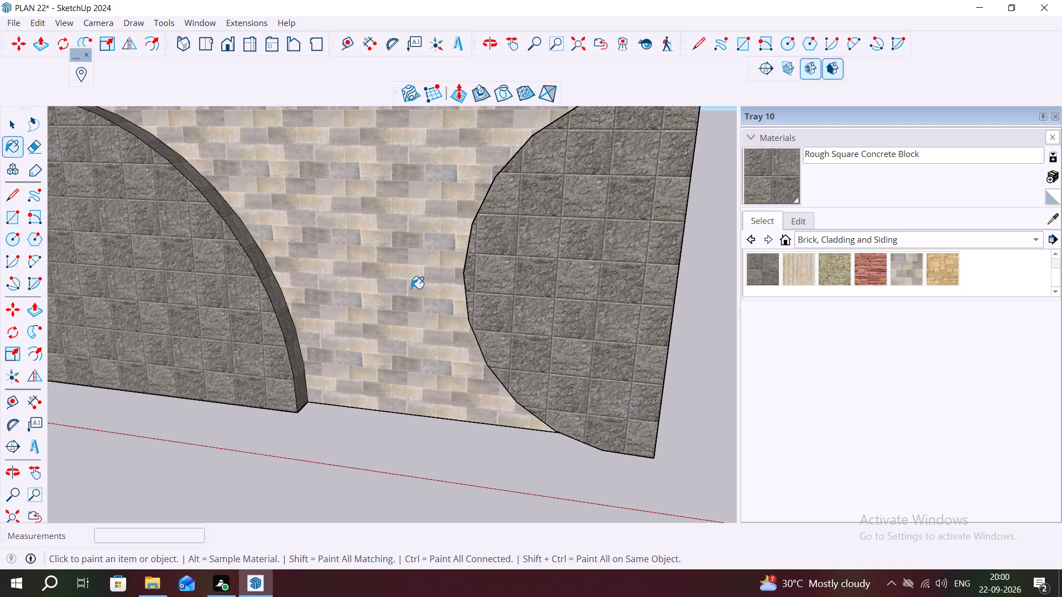
middle_drag(470, 329, 391, 322)
scroll(372, 302, down, 12)
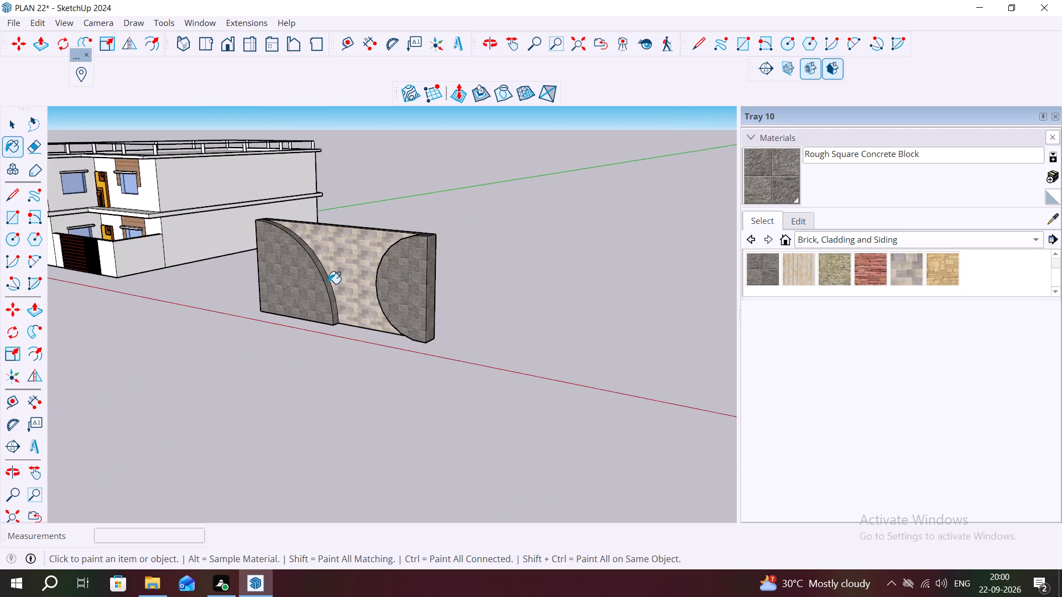
middle_drag(393, 359, 512, 411)
Delete the entire freestanding slab beside the house.
key(space)
drag(628, 226, 350, 421)
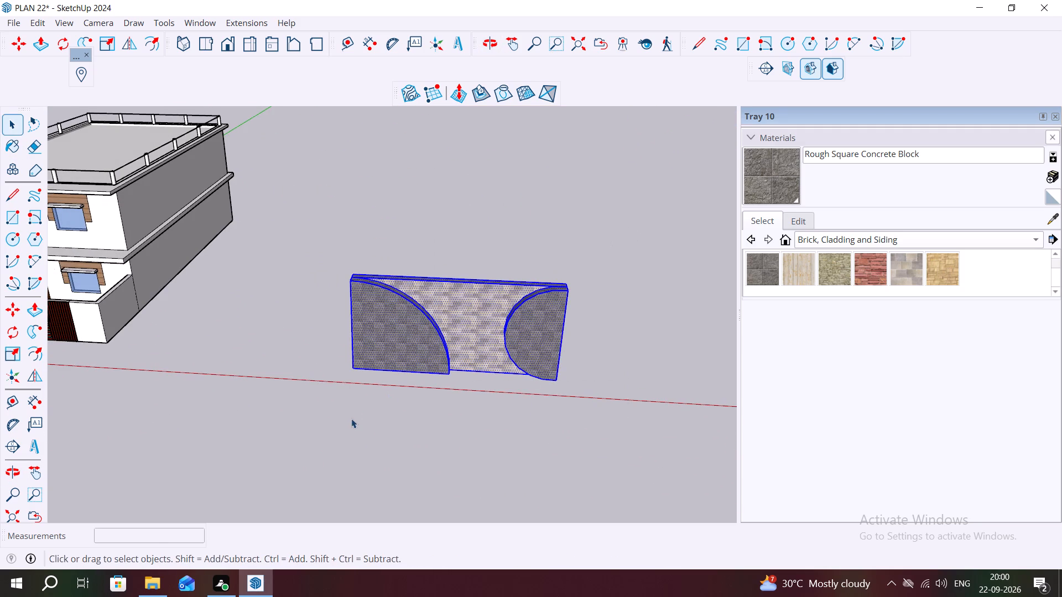
key(Delete)
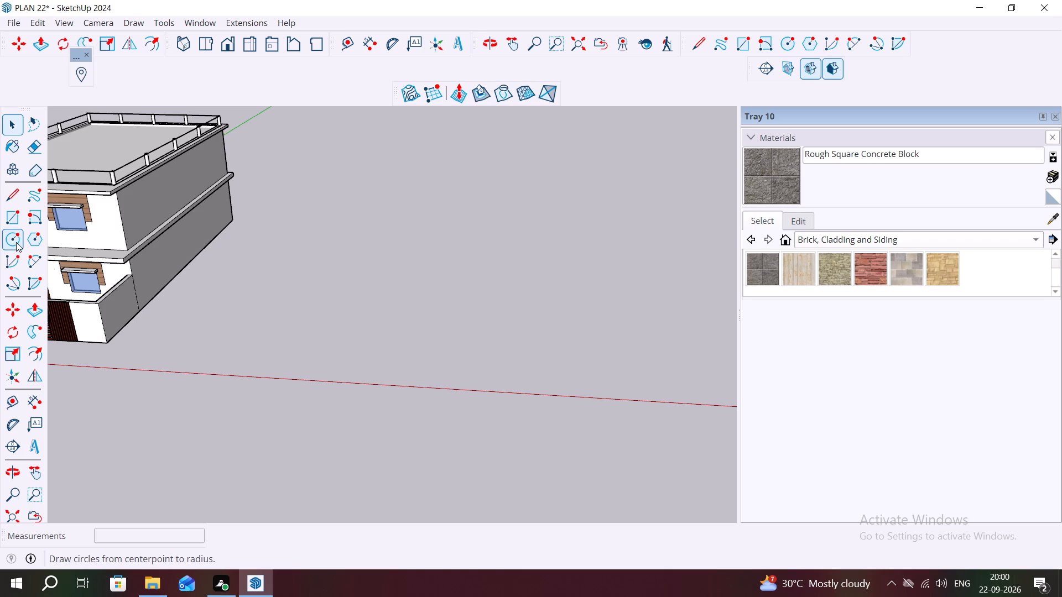
Draw a circle of about 3' radius on the ground beside the house and extrude it into a cylinder about 12' 11" high.
click(16, 242)
click(540, 357)
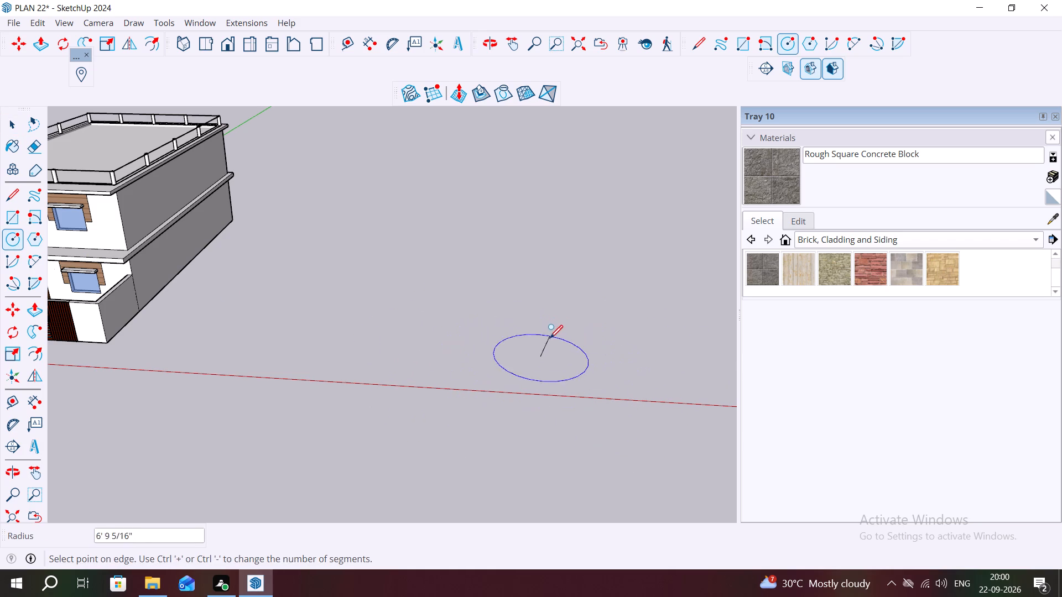
click(544, 347)
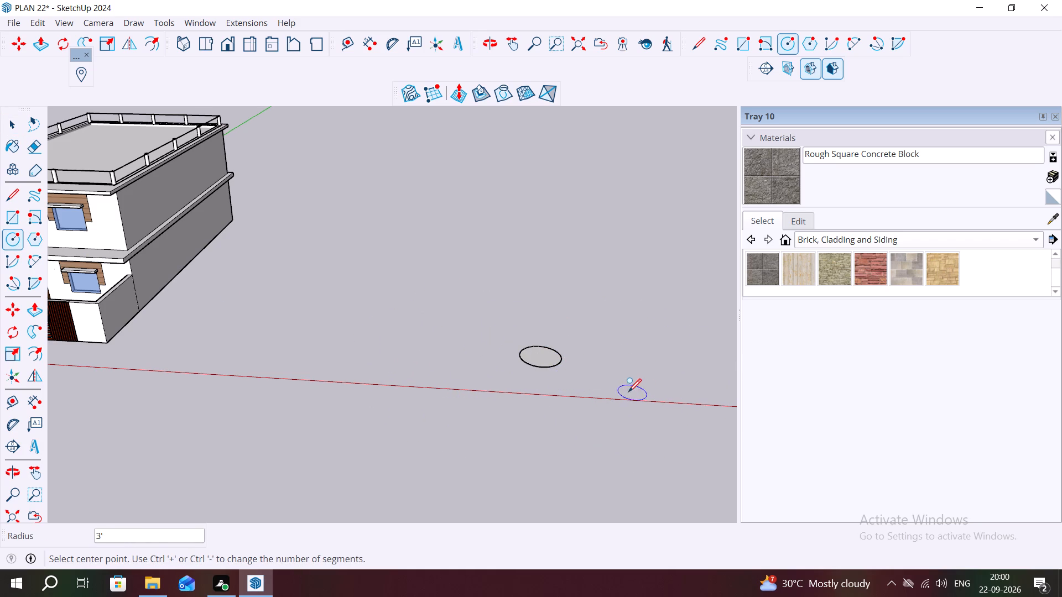
key(p)
click(540, 353)
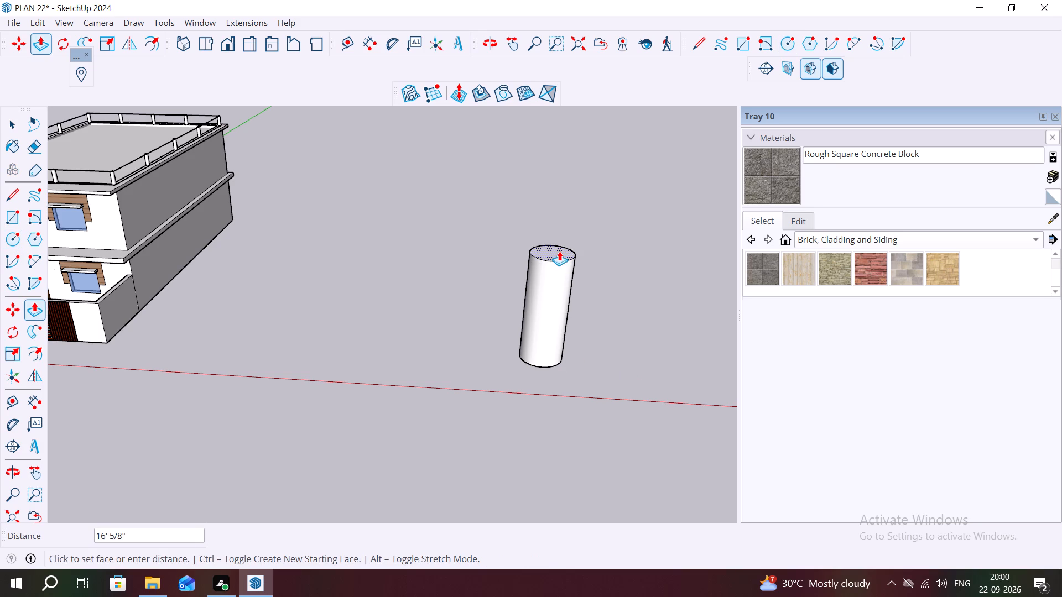
click(560, 273)
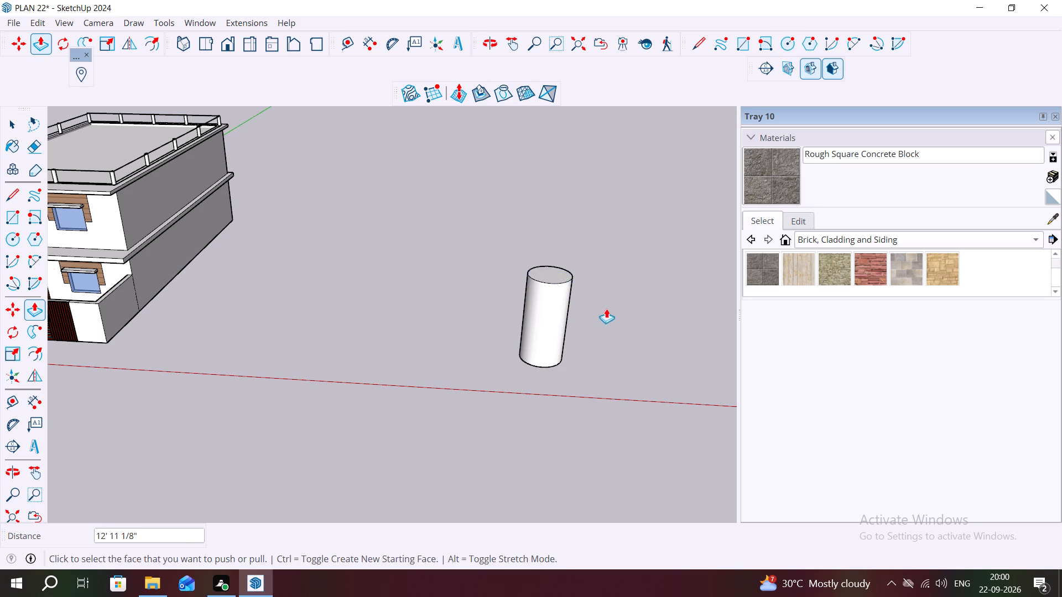
Draw a concentric circle about half the cylinder's radius on its top and push it down the full 12' 11 1/8" to cut a through-hole.
middle_drag(606, 311, 345, 372)
scroll(388, 369, up, 6)
key(space)
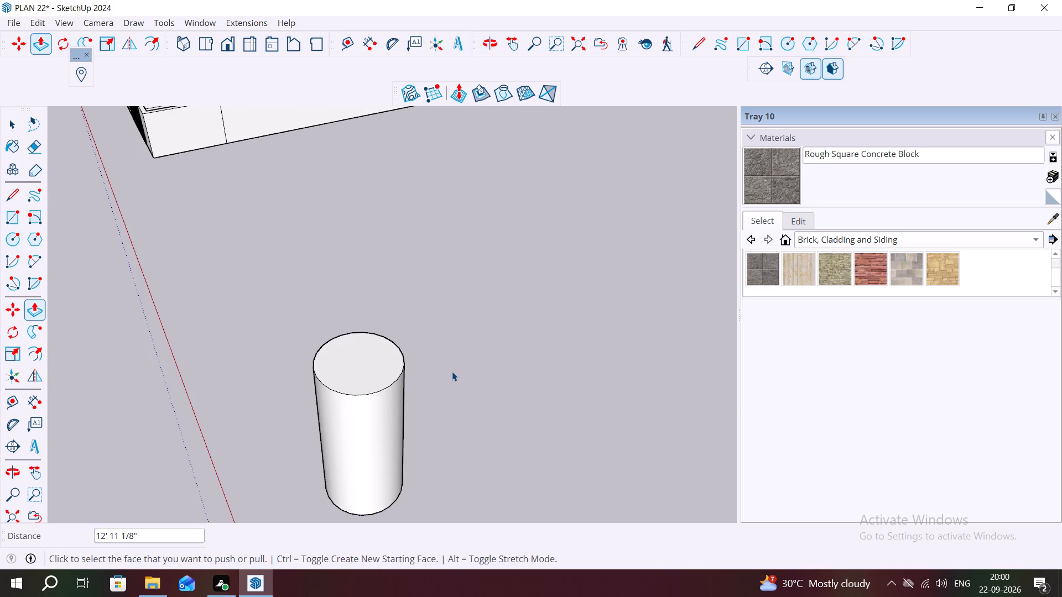
key(c)
click(356, 360)
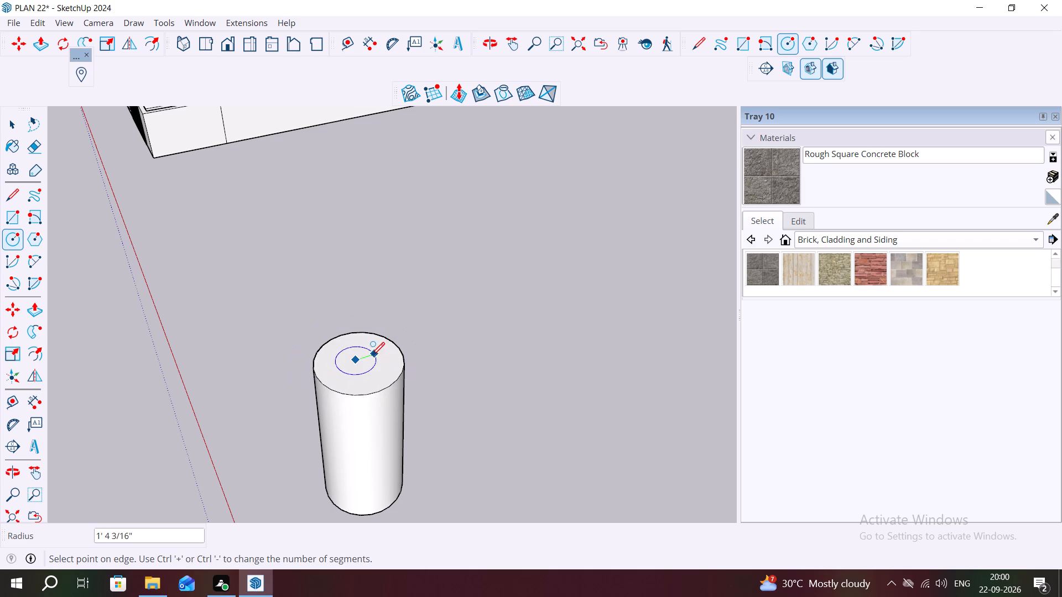
click(376, 355)
middle_drag(354, 369, 386, 394)
key(space)
key(p)
click(371, 363)
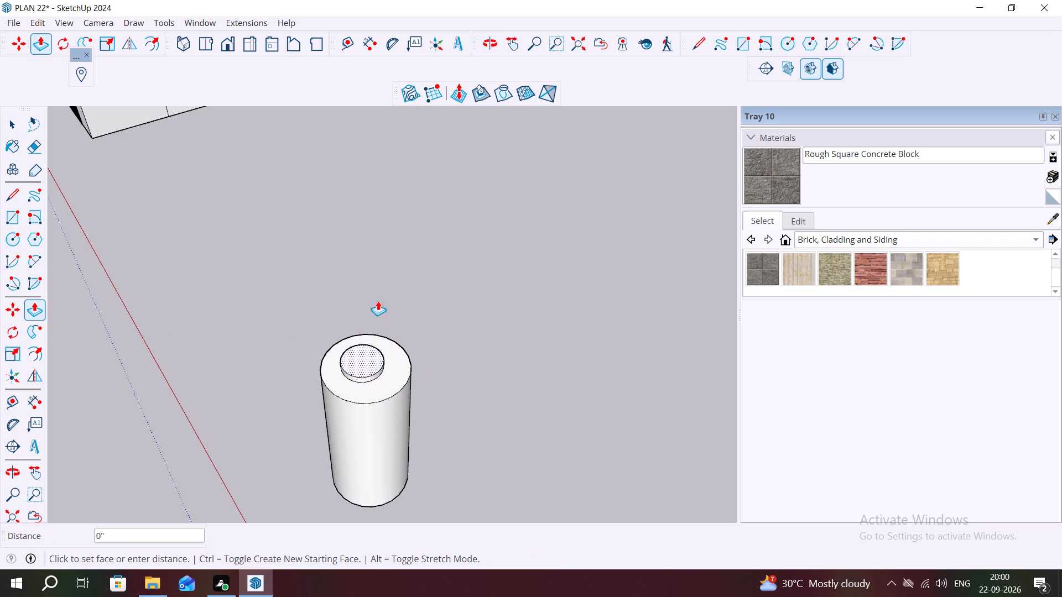
middle_drag(384, 276, 278, 298)
middle_click(281, 298)
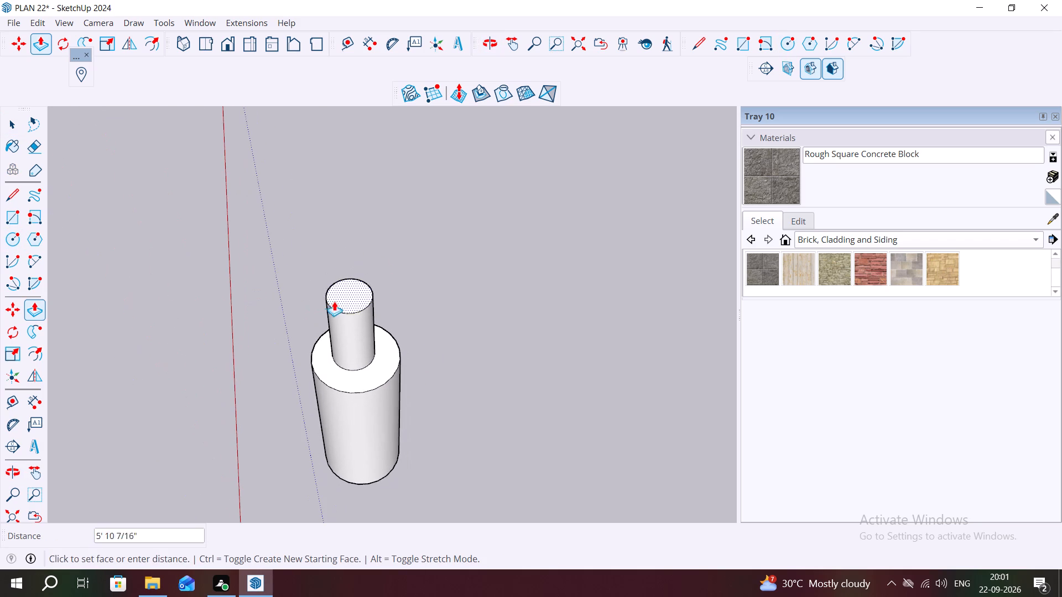
click(357, 481)
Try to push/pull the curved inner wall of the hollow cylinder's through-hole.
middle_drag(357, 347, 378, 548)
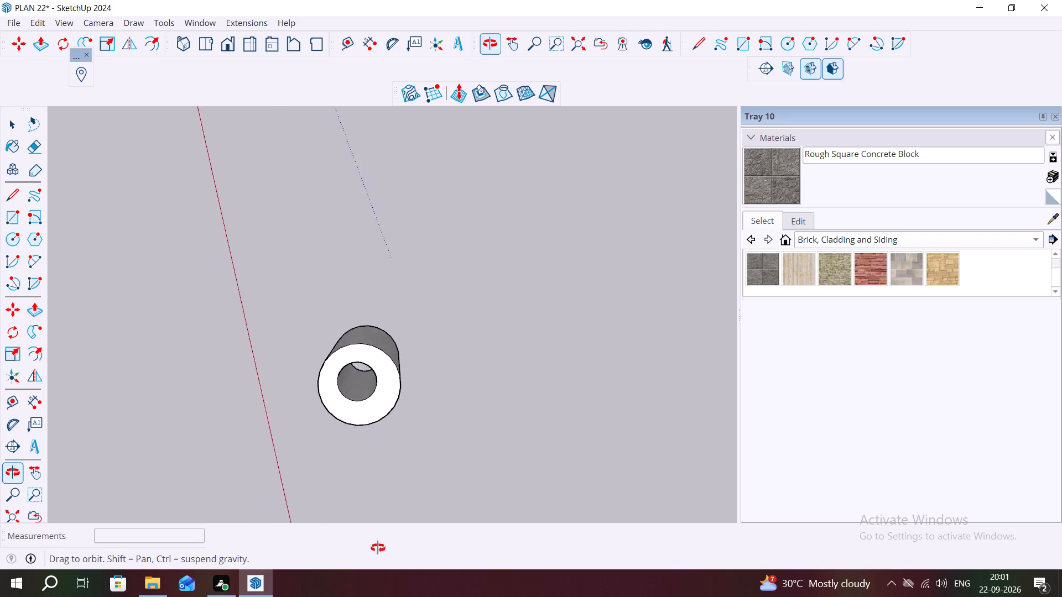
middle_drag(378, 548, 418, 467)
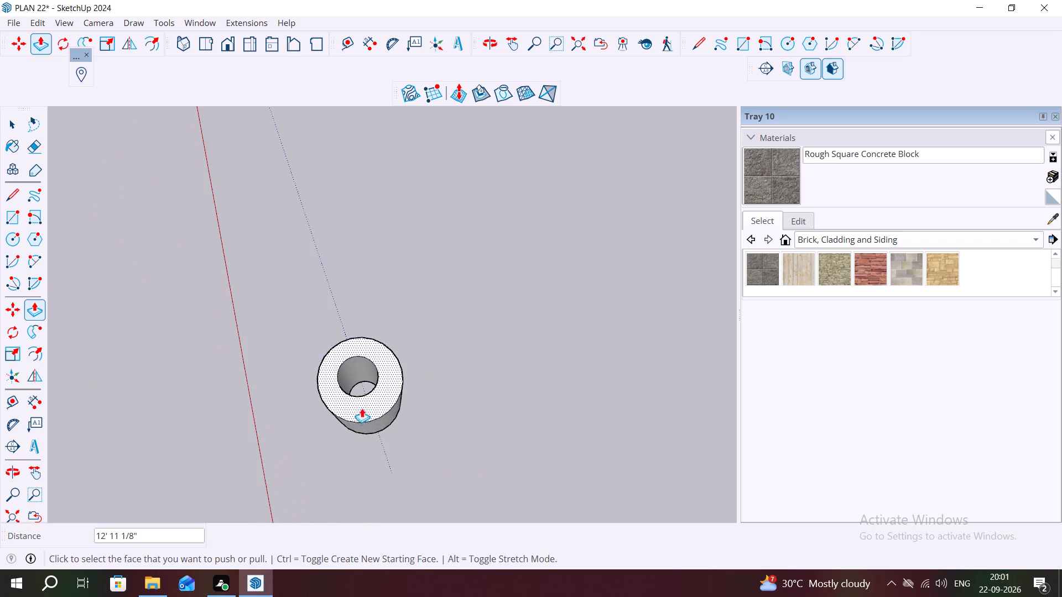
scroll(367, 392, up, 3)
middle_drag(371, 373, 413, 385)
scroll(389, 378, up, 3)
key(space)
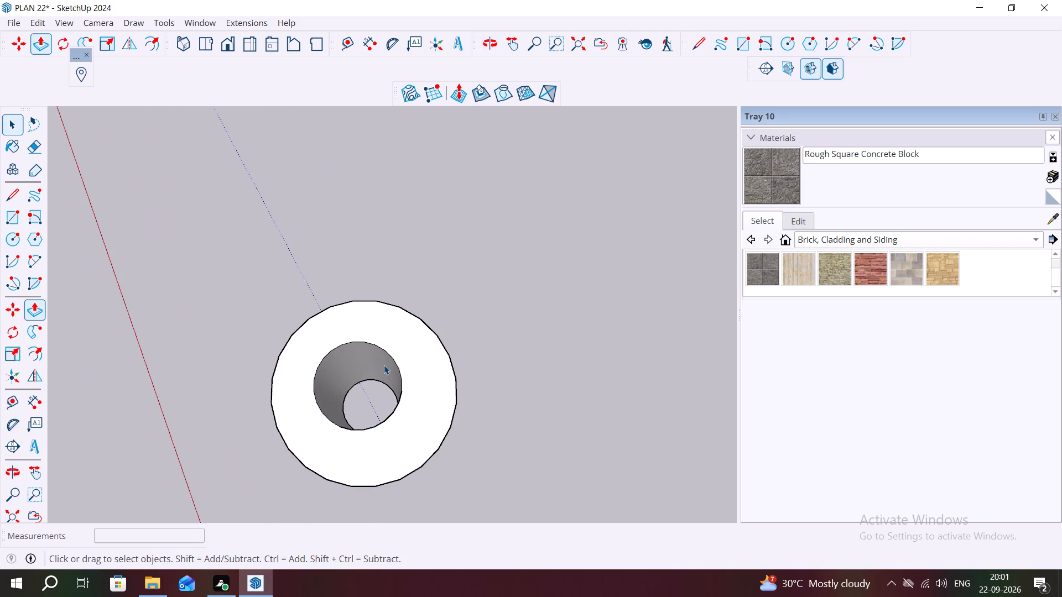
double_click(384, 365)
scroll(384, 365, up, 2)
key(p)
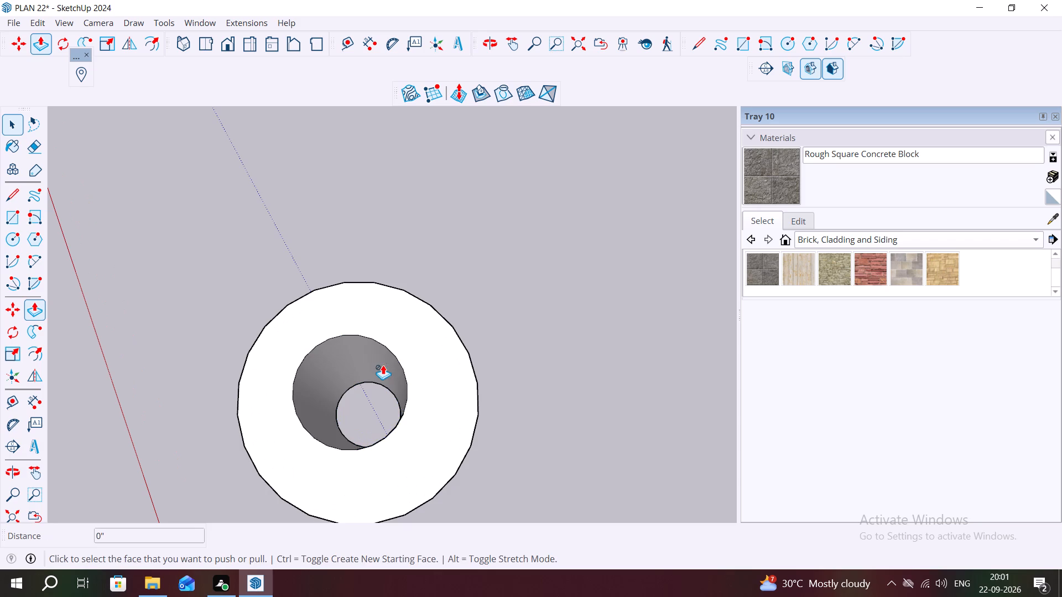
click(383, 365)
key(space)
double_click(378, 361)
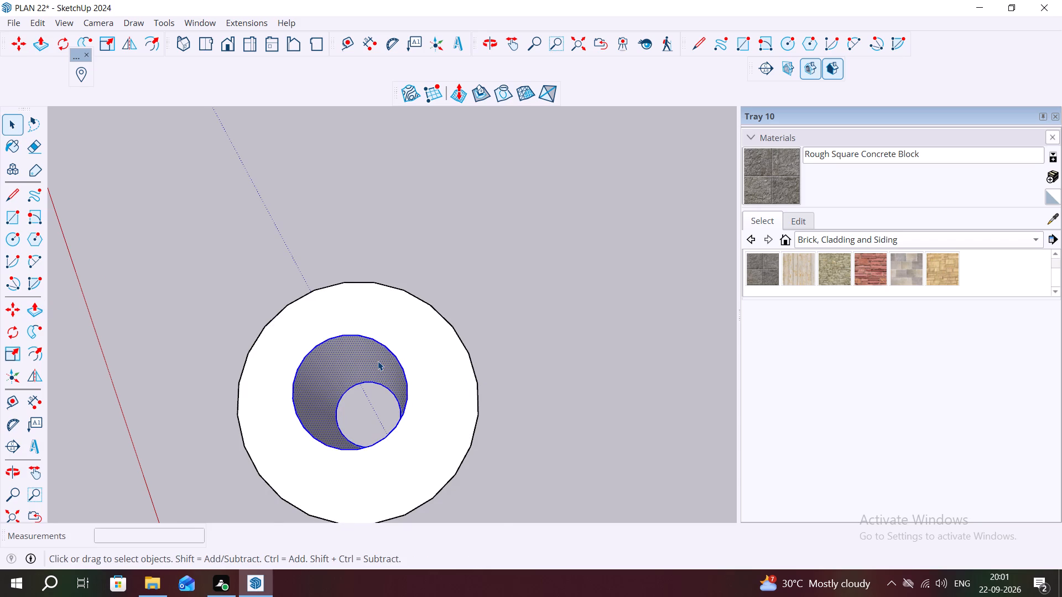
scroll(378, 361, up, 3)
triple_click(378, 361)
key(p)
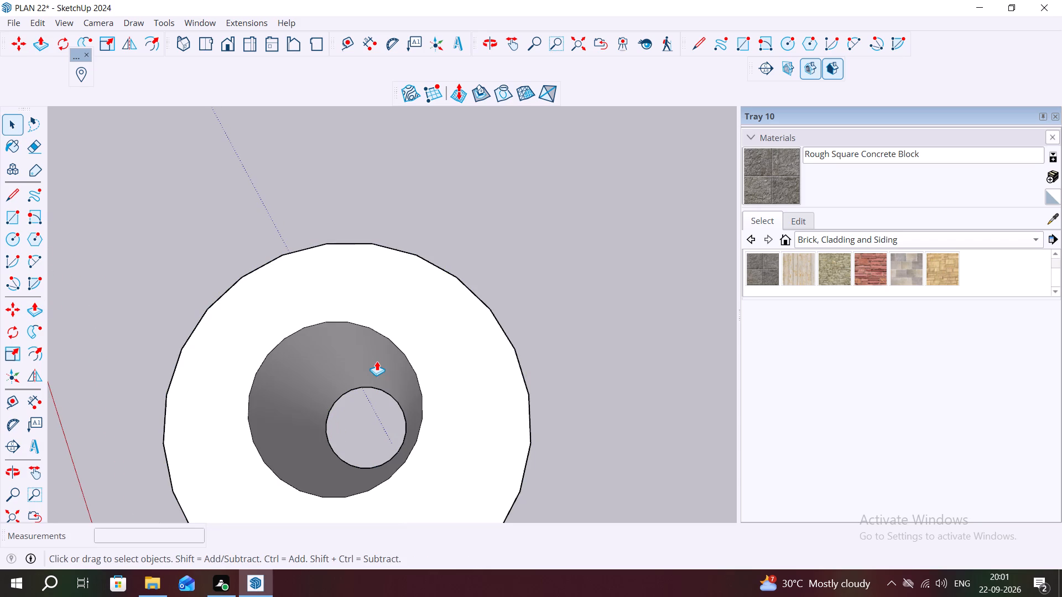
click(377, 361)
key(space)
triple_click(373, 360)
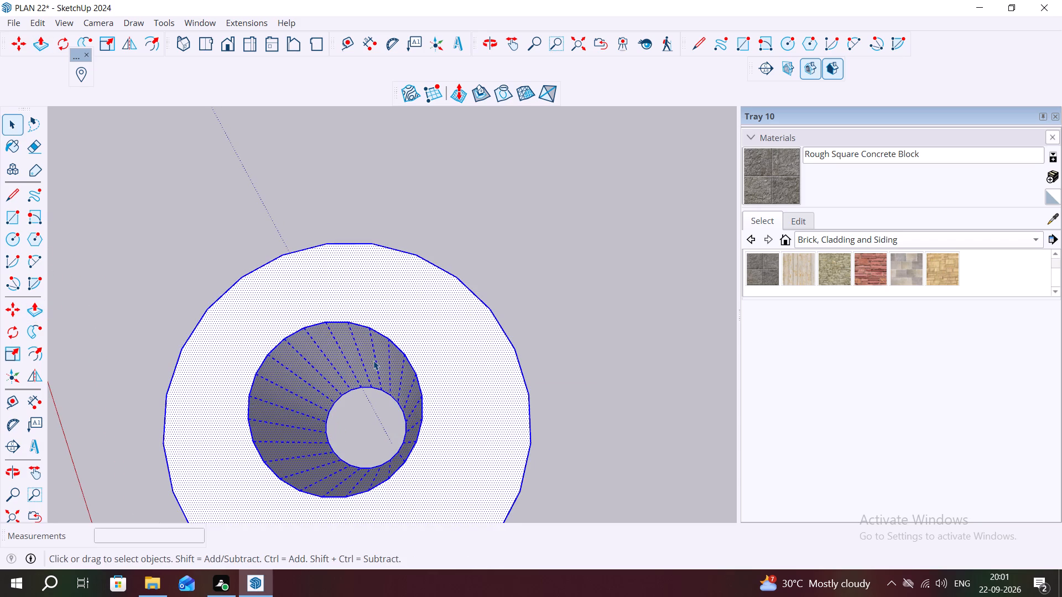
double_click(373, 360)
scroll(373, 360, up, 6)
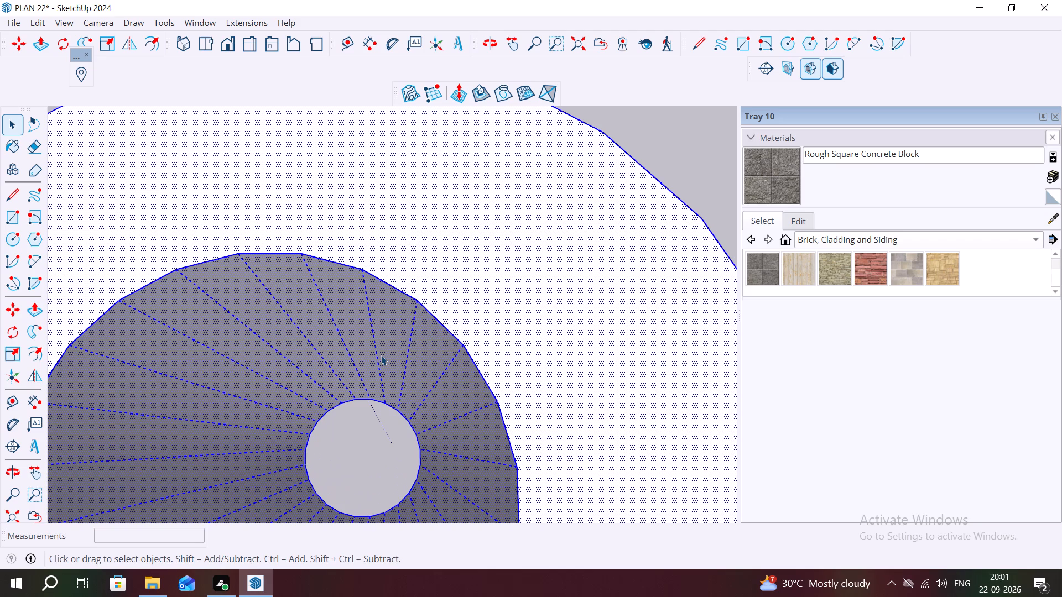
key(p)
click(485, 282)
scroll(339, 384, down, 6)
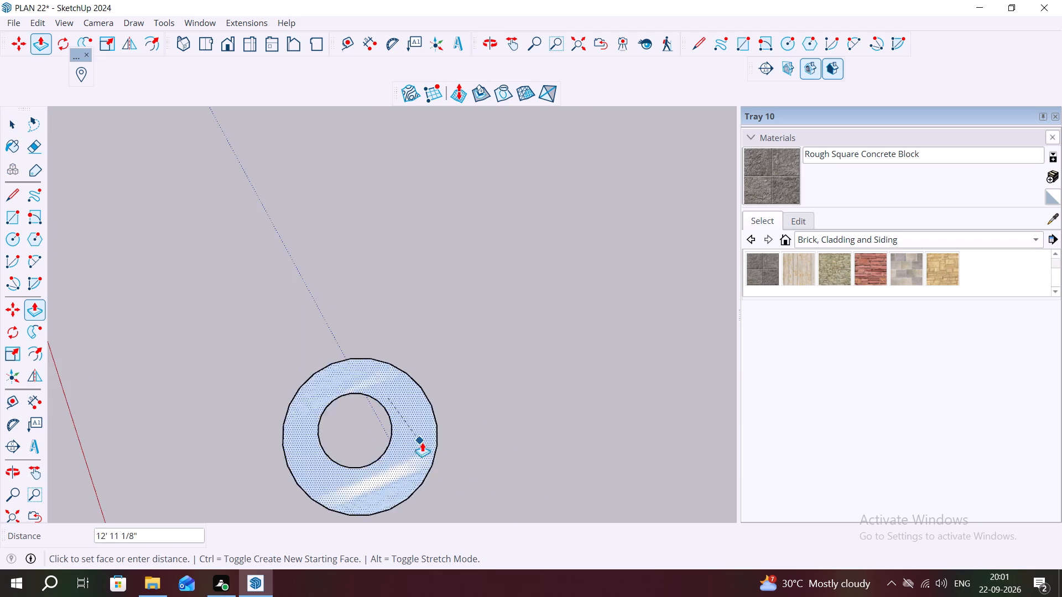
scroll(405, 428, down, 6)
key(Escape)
Delete the entire hollow cylinder beside the house.
scroll(470, 438, down, 2)
middle_drag(472, 426, 467, 355)
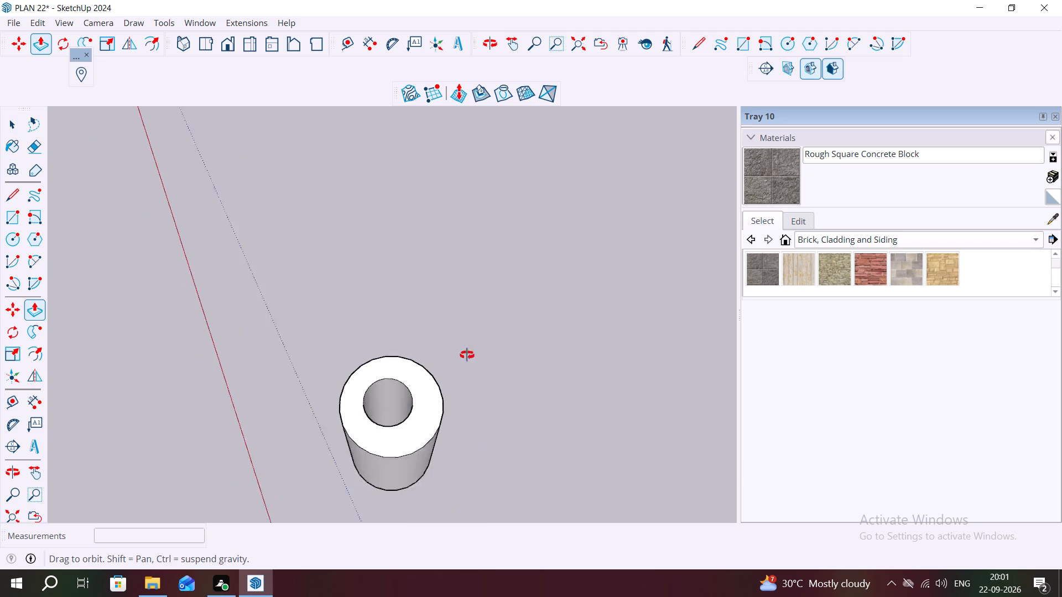
middle_drag(467, 355, 519, 245)
key(space)
drag(496, 282, 321, 499)
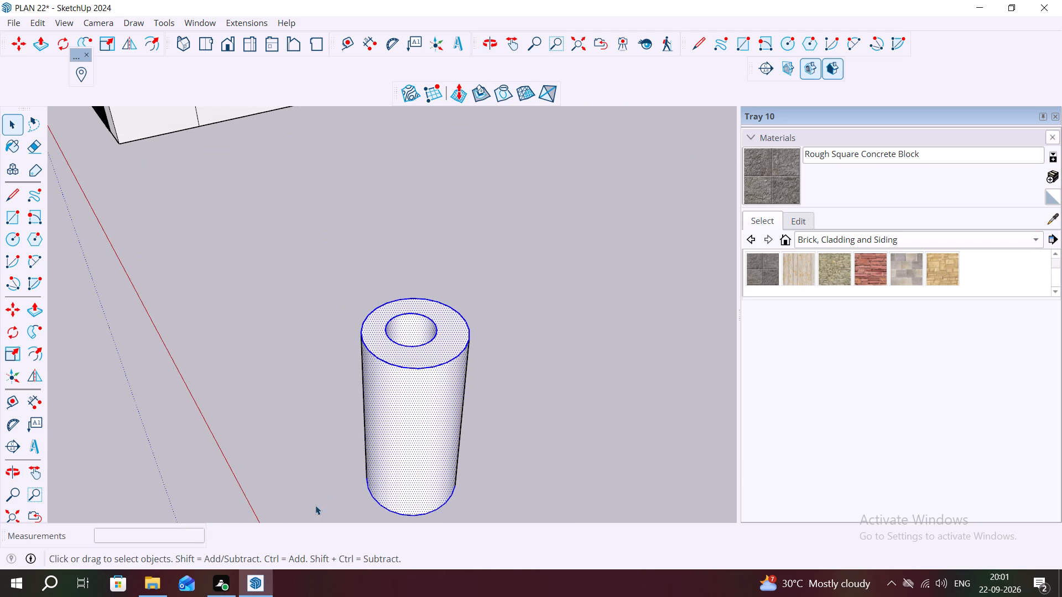
key(Delete)
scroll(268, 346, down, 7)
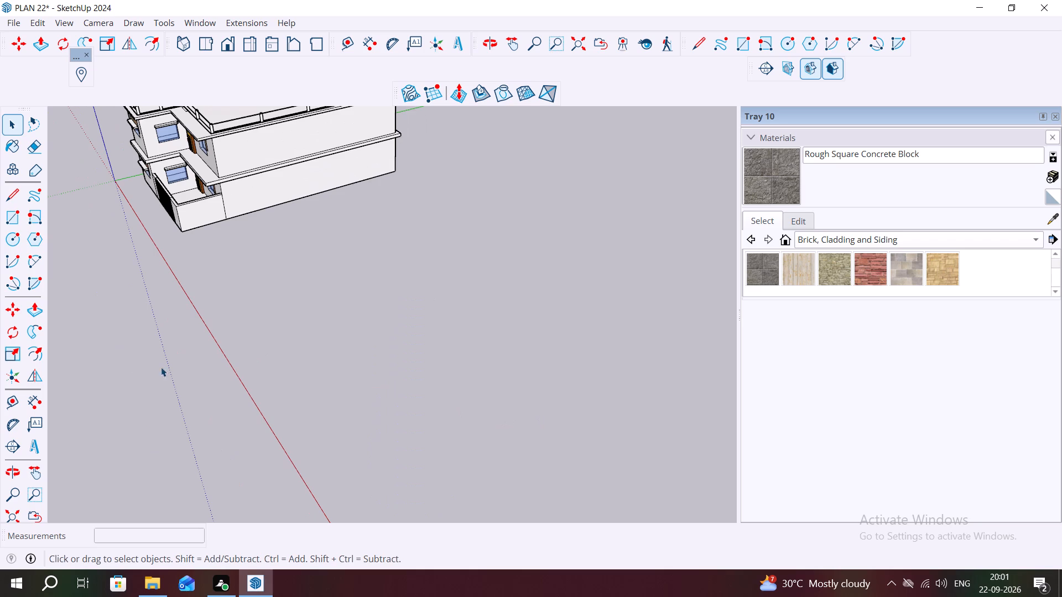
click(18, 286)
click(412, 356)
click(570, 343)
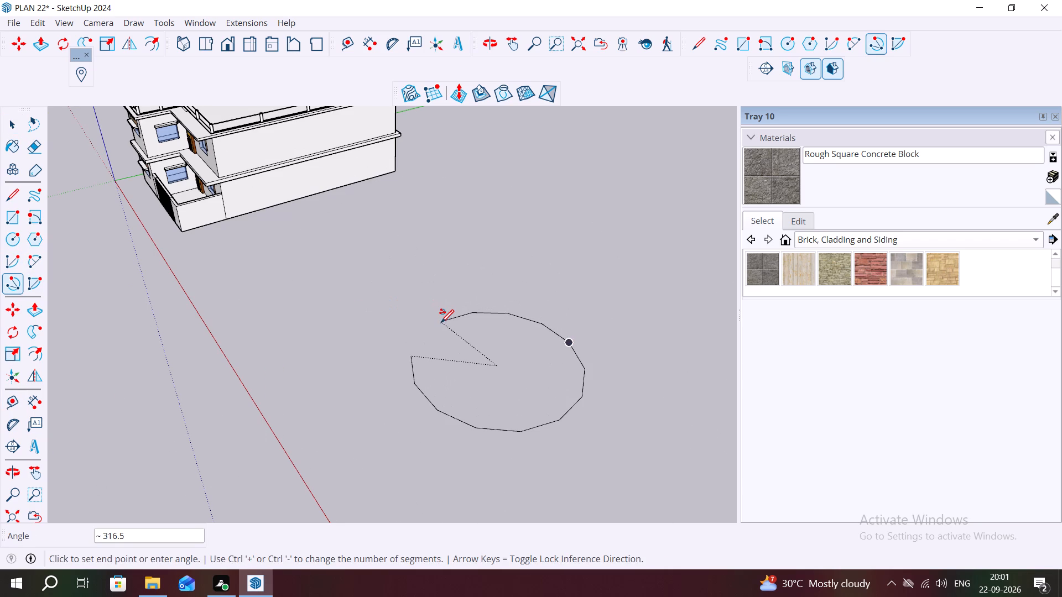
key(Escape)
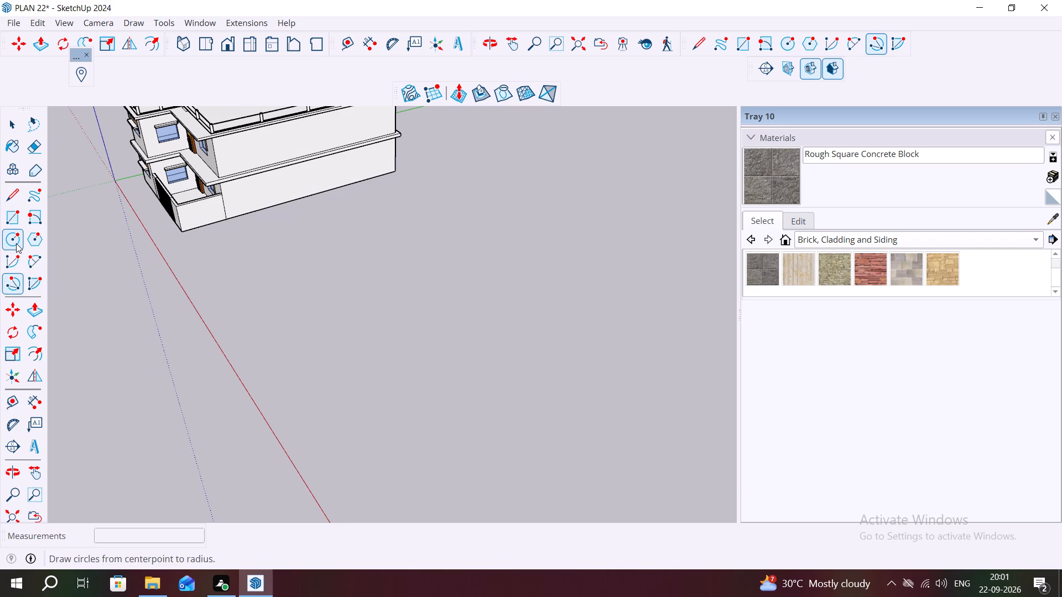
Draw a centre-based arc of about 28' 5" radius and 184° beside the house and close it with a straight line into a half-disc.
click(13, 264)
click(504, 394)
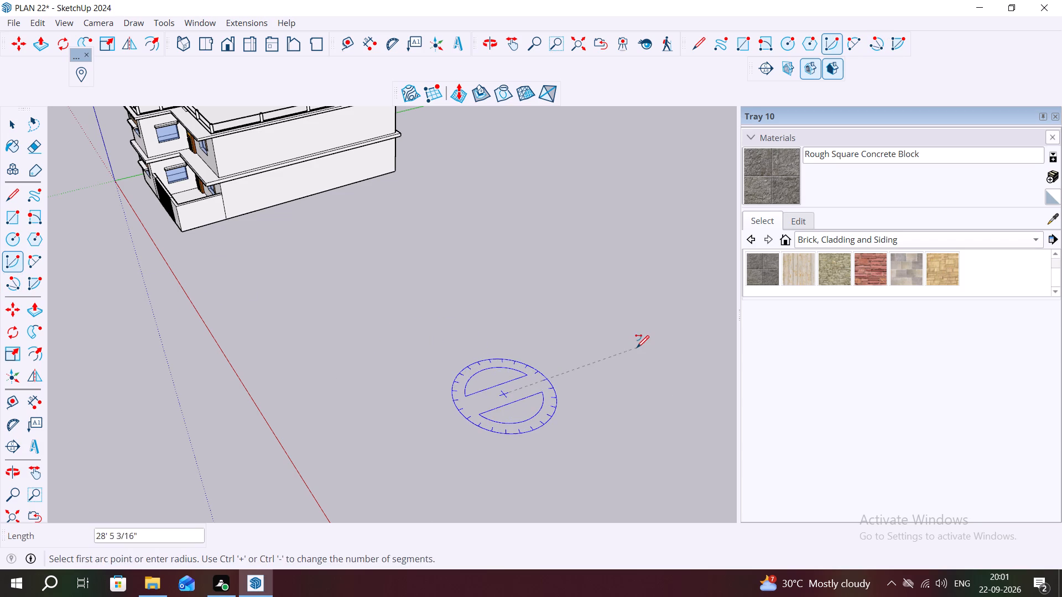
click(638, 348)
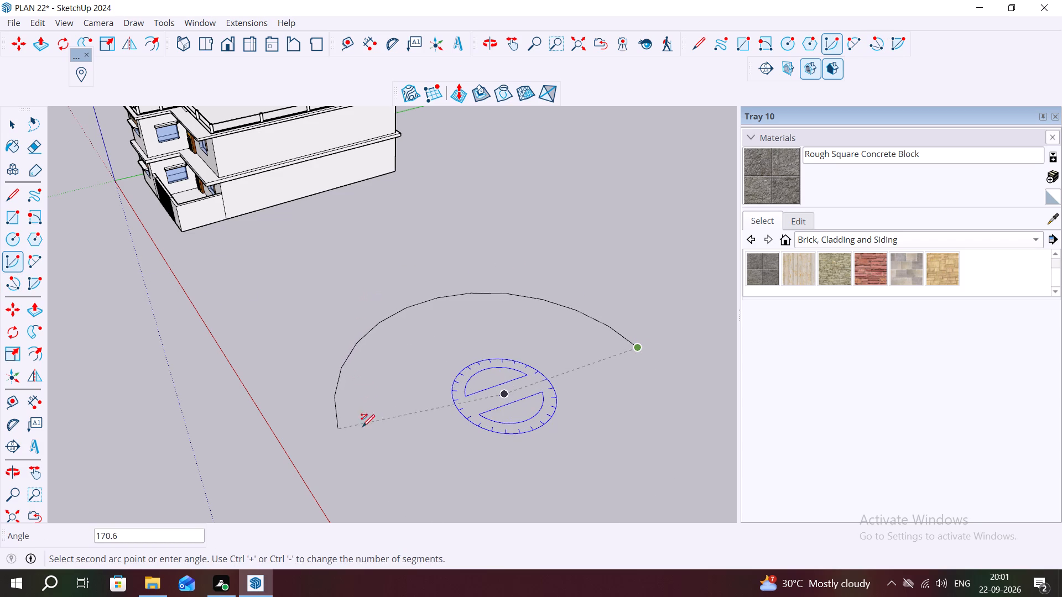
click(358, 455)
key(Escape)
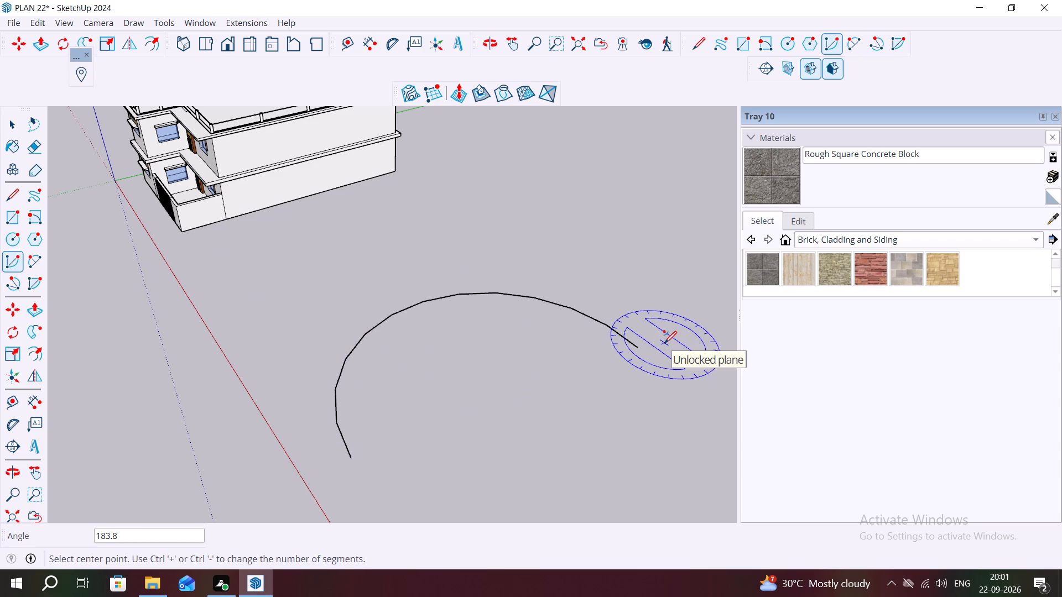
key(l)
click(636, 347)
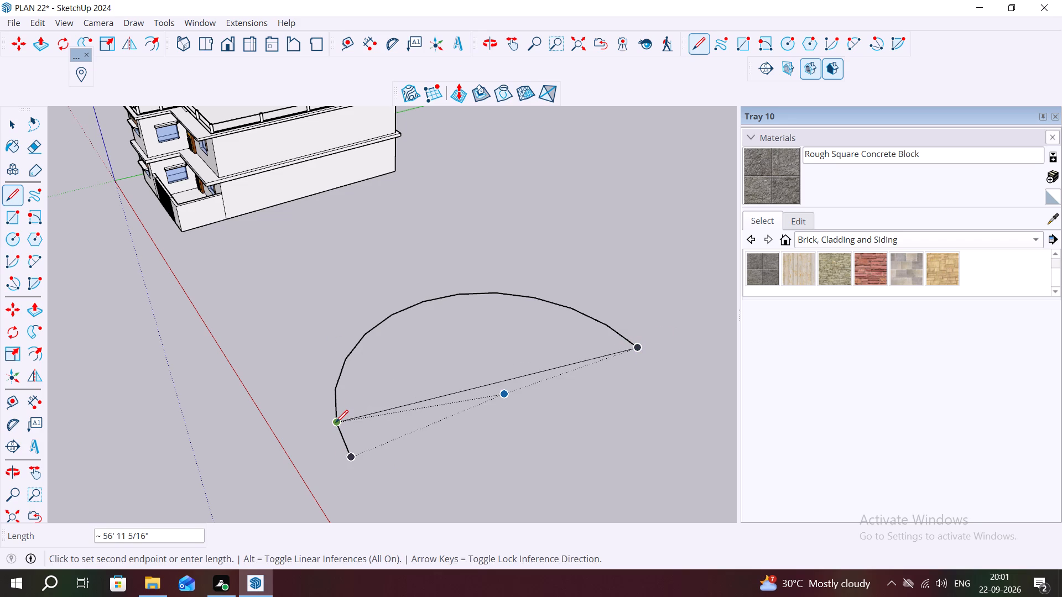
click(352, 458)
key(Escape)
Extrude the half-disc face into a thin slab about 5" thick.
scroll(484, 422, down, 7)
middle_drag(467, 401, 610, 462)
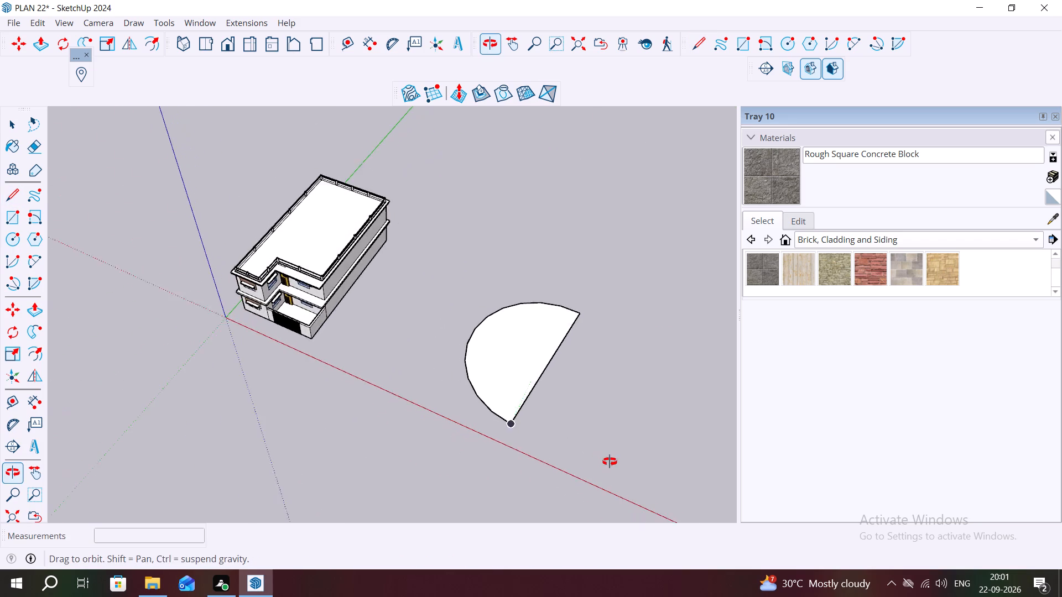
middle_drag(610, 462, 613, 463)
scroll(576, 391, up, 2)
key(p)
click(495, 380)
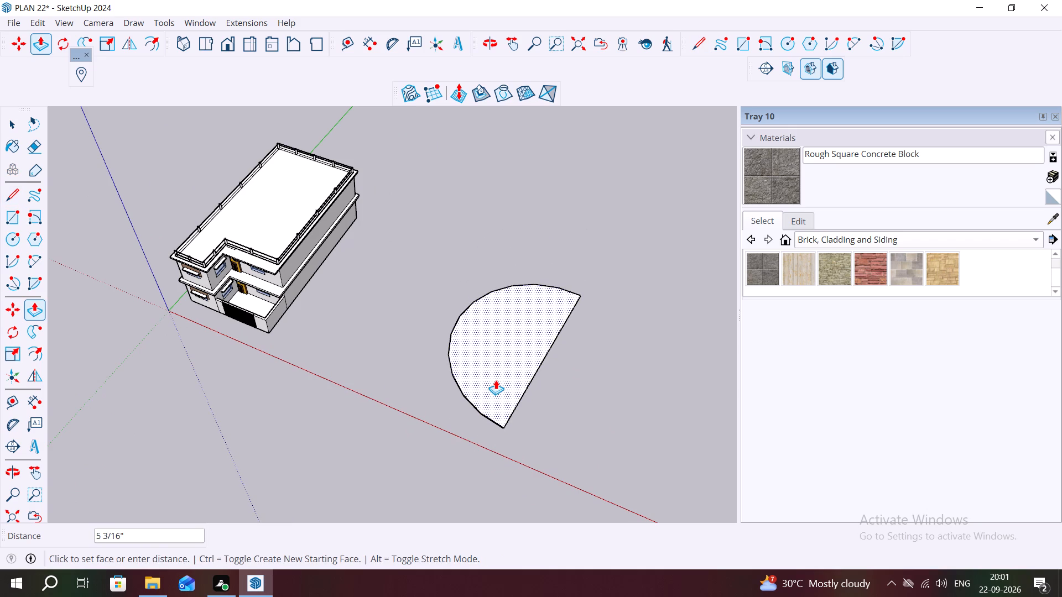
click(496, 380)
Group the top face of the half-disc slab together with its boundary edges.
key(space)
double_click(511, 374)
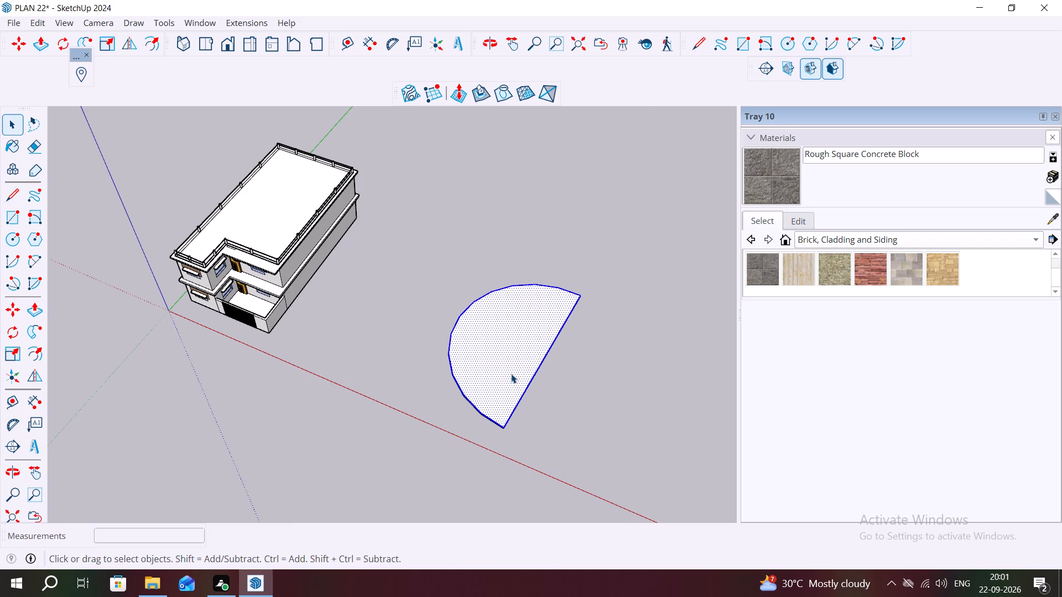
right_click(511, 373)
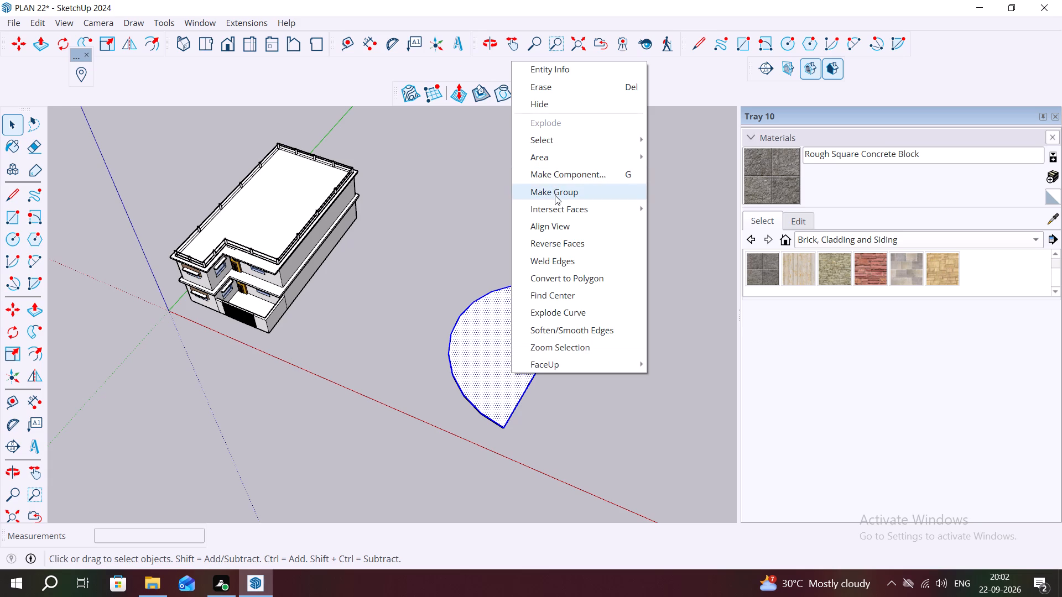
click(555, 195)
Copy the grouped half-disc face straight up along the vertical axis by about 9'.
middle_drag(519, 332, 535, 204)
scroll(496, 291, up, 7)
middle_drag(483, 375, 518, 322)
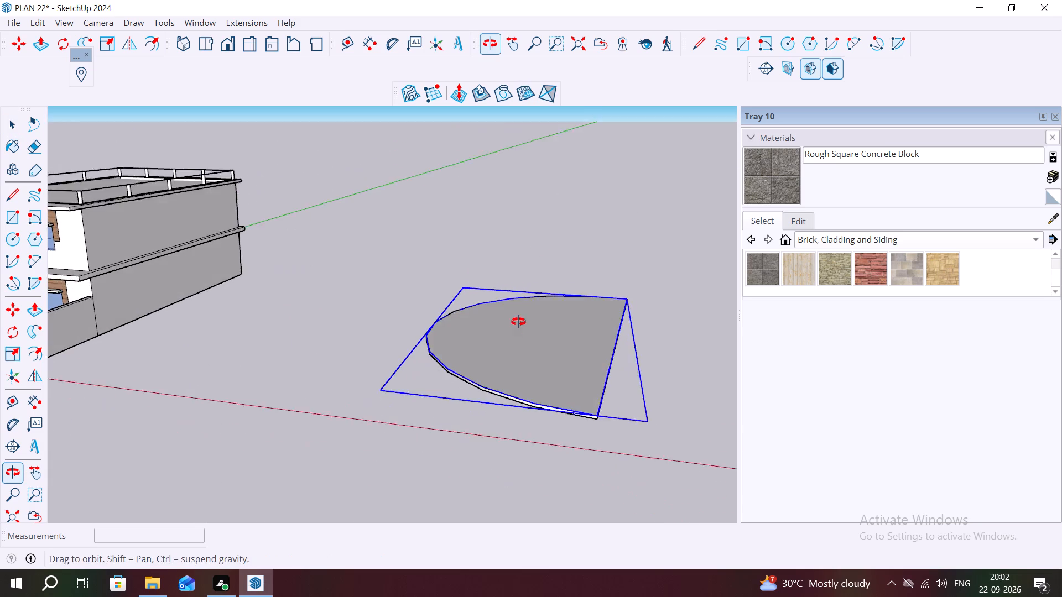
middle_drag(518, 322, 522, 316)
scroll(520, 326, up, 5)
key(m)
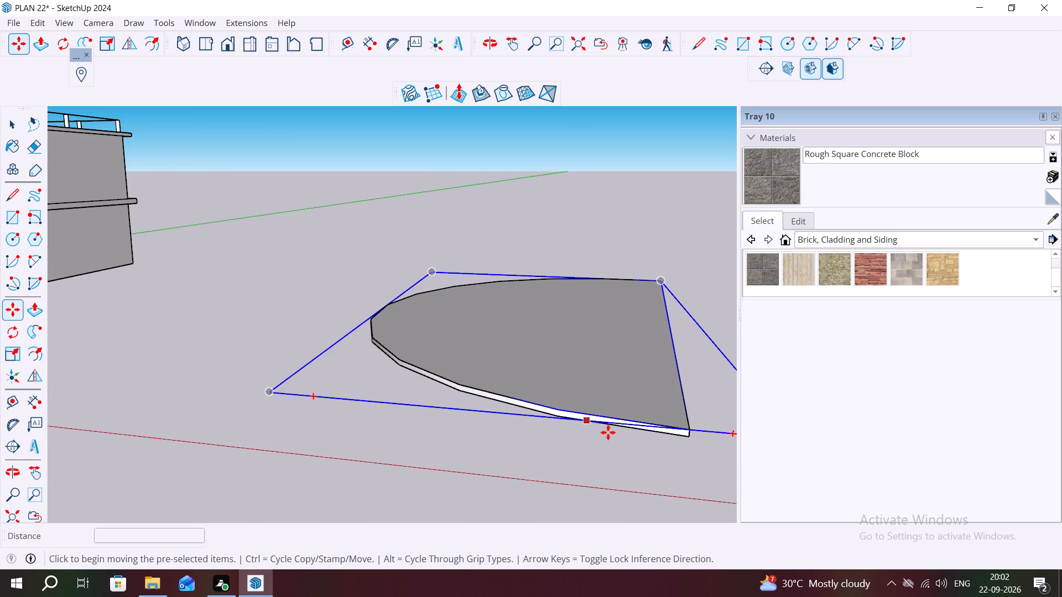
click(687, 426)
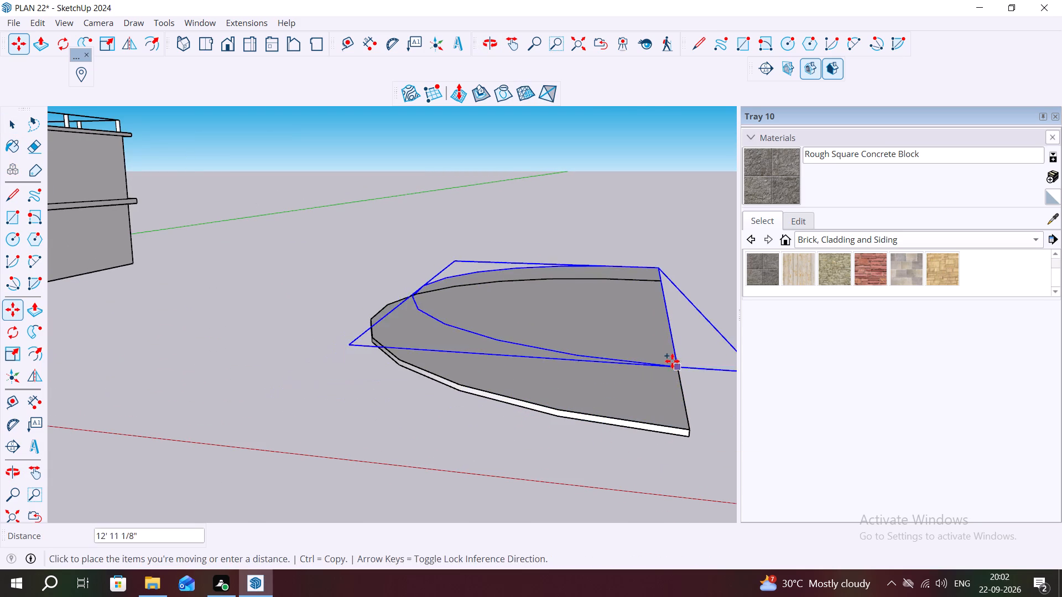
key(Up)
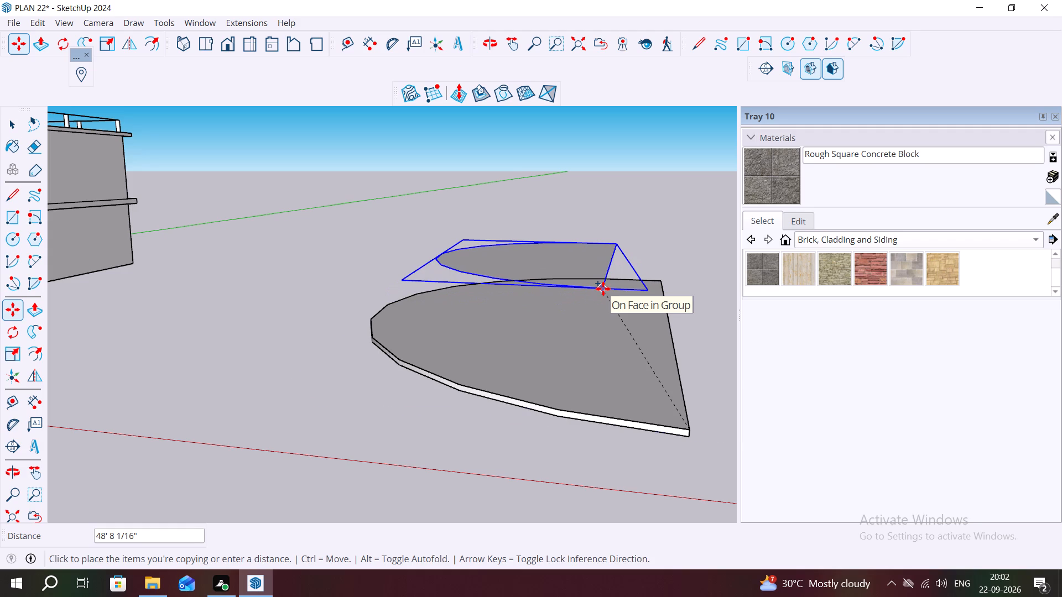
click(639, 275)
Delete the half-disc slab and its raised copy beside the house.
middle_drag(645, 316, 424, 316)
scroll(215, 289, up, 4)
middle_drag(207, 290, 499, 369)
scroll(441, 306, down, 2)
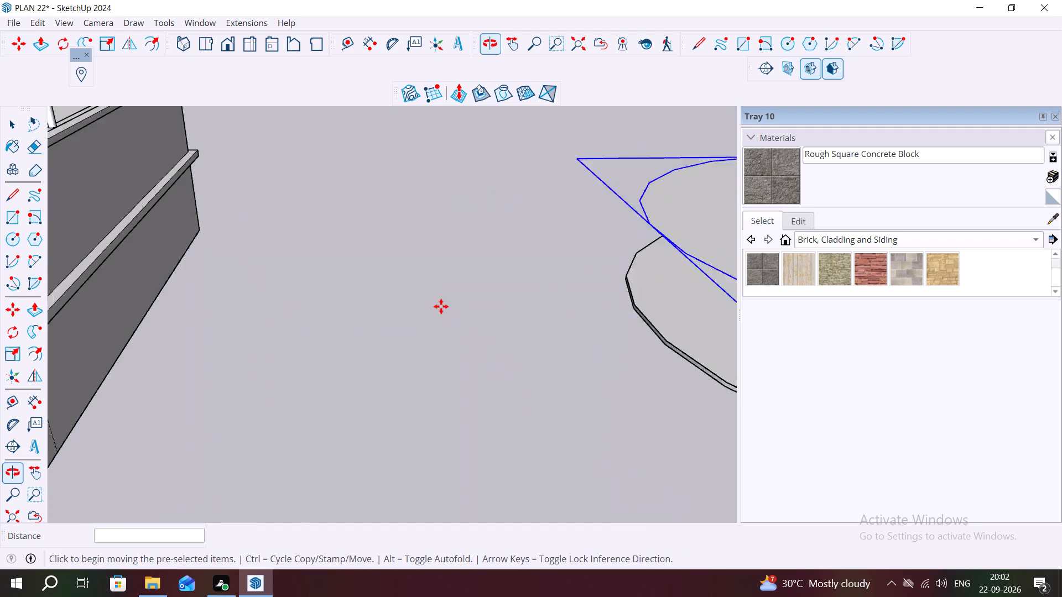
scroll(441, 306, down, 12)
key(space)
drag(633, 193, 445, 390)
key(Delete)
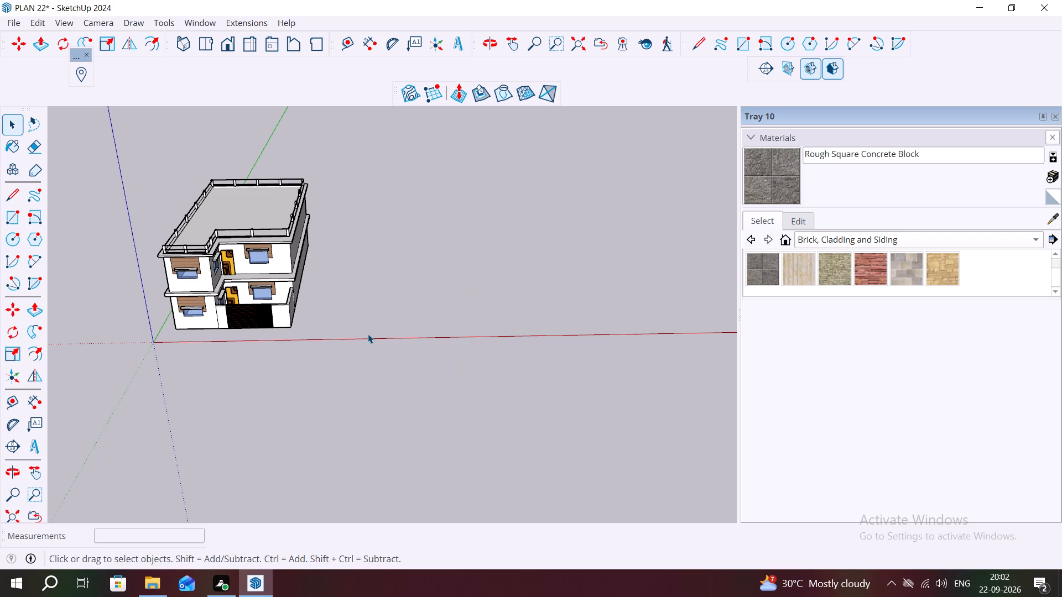
Examine the two-storey house from several angles and distances.
middle_click(368, 334)
scroll(307, 164, up, 7)
middle_drag(271, 333, 314, 289)
scroll(176, 259, down, 8)
middle_drag(229, 264, 397, 347)
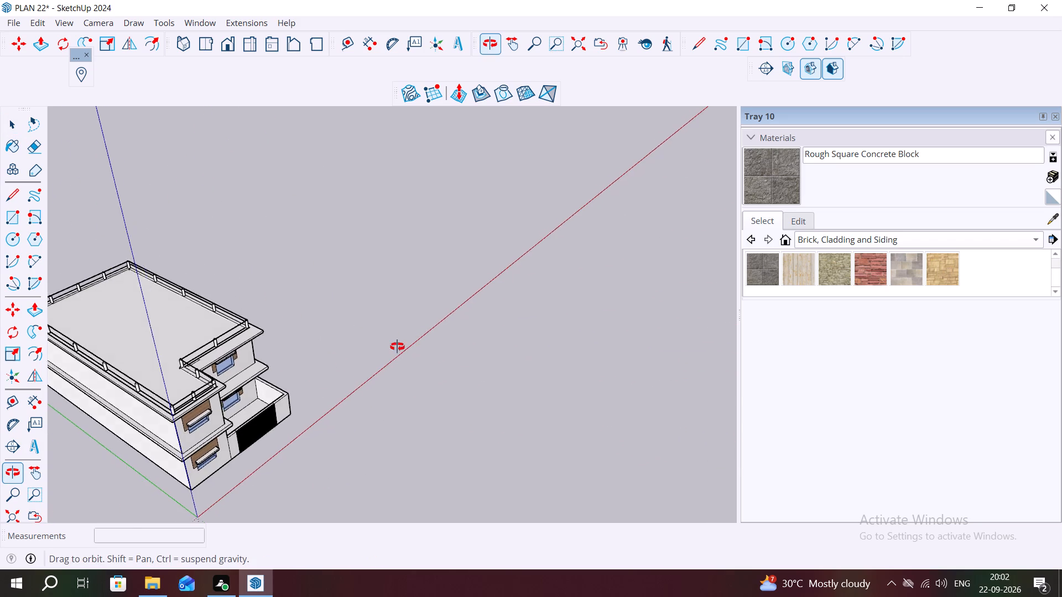
middle_drag(397, 347, 382, 351)
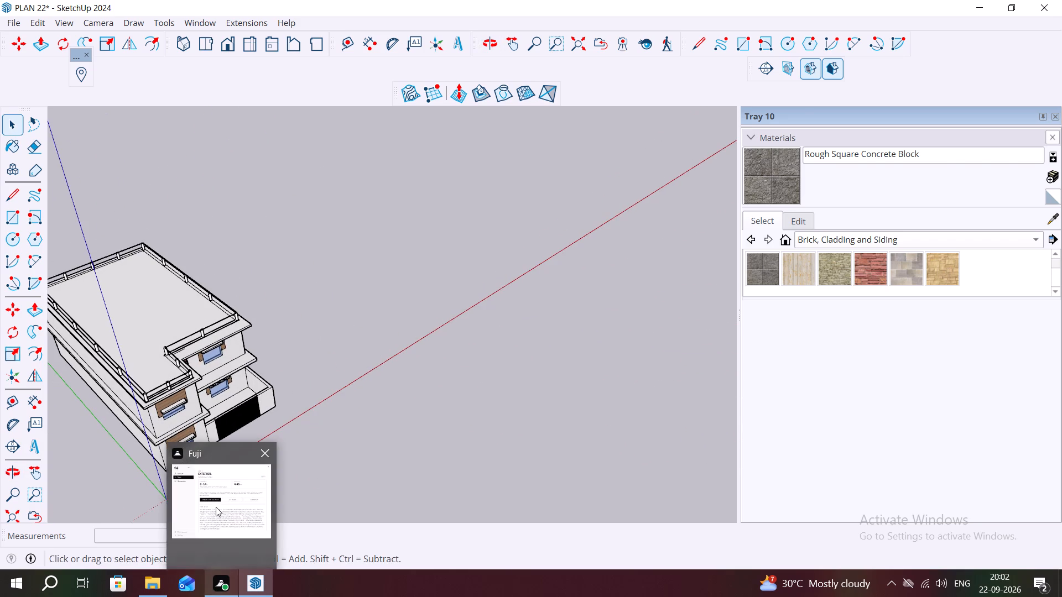
scroll(434, 300, down, 5)
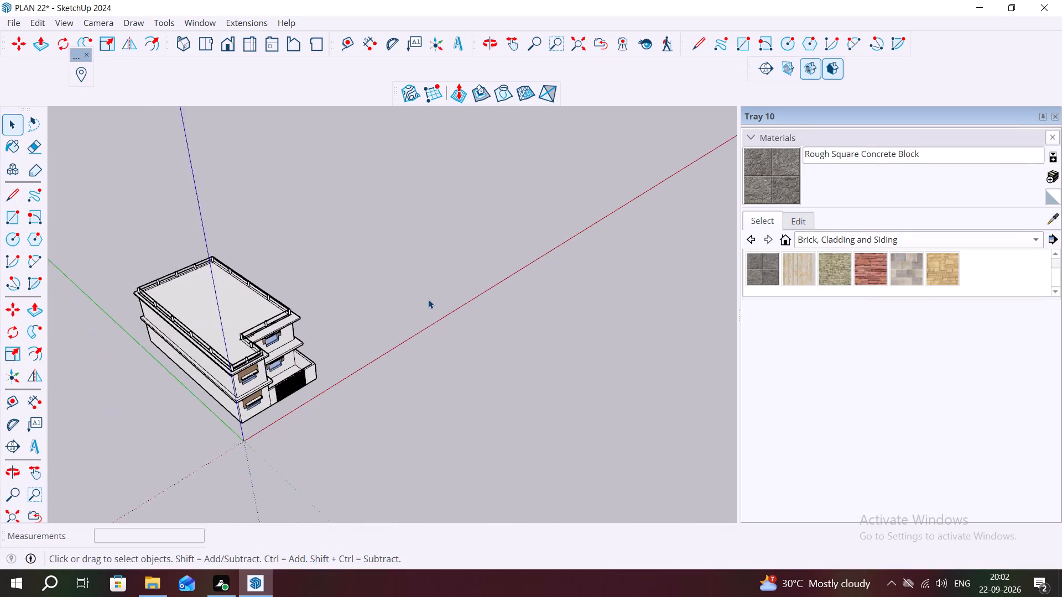
scroll(428, 299, down, 1)
middle_drag(403, 320, 247, 344)
scroll(246, 330, up, 11)
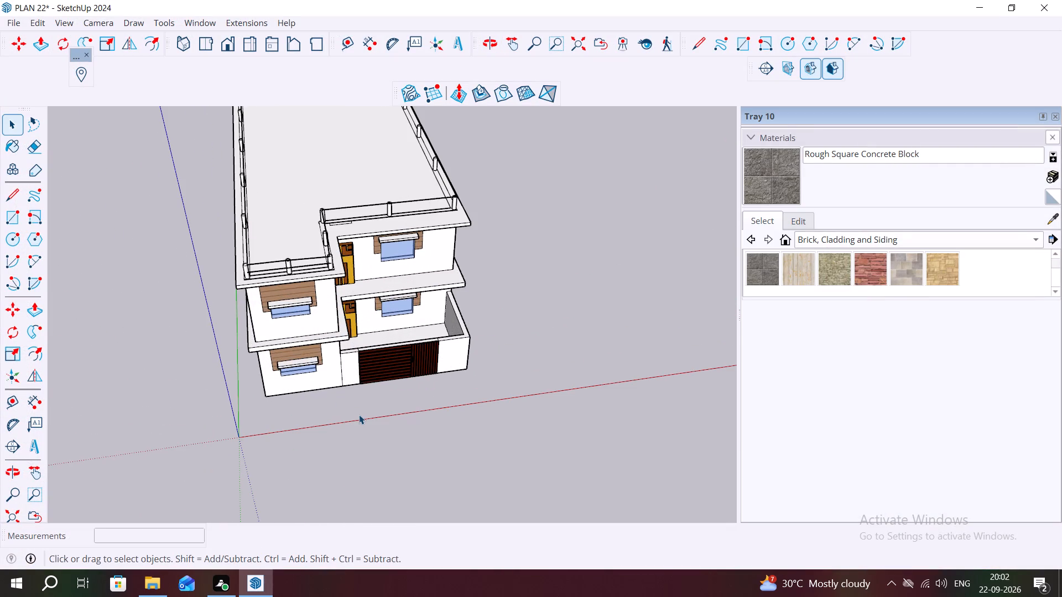
middle_drag(363, 405, 357, 375)
scroll(357, 374, down, 6)
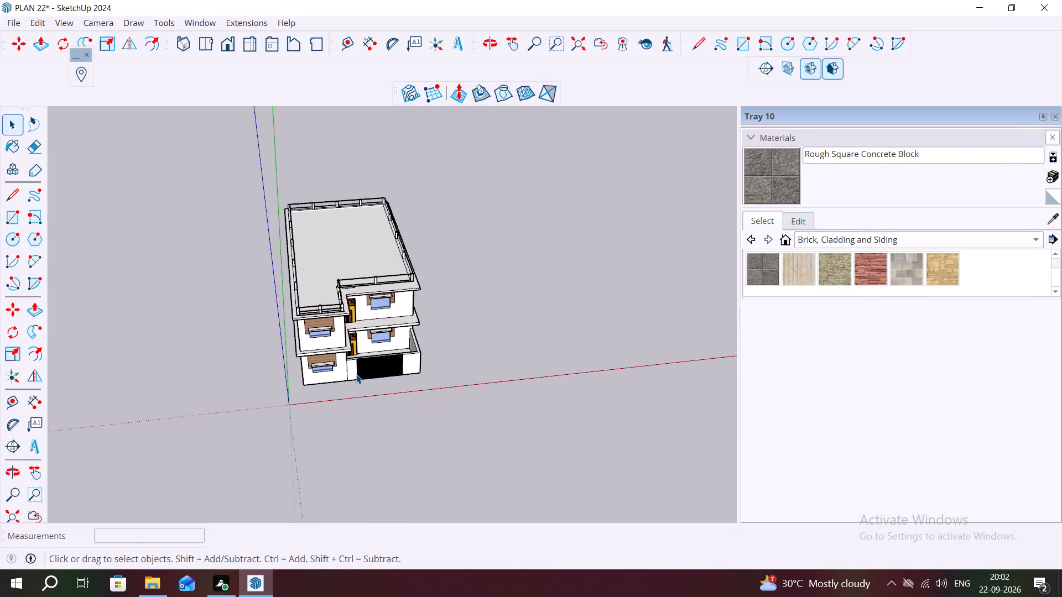
scroll(356, 374, down, 3)
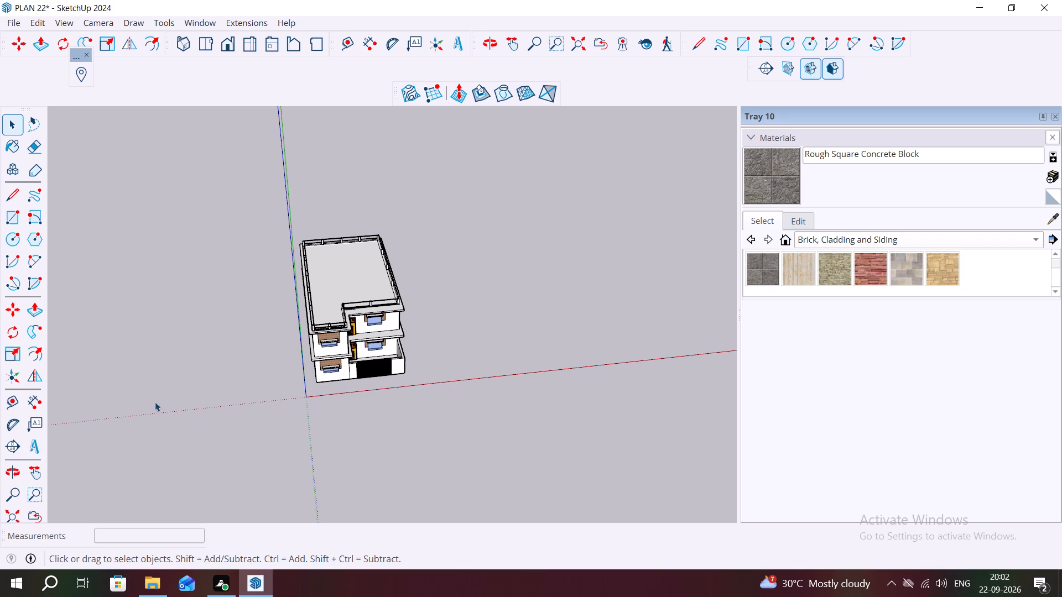
Examine the two-storey house from the front, side and above, including the windows, gate and roof railing.
scroll(333, 350, up, 3)
middle_drag(360, 326, 358, 167)
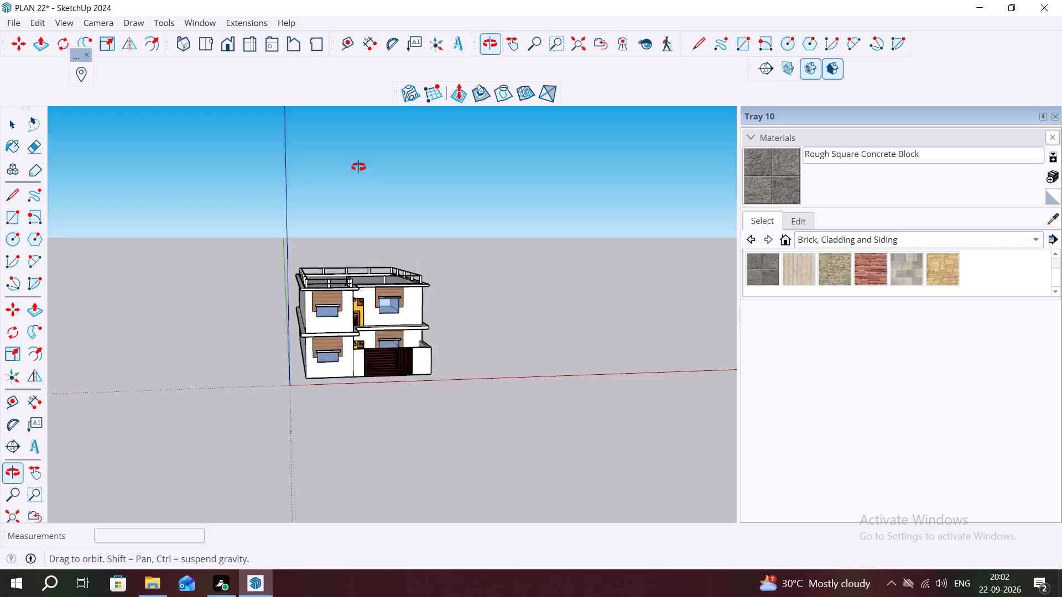
middle_drag(358, 167, 0, 237)
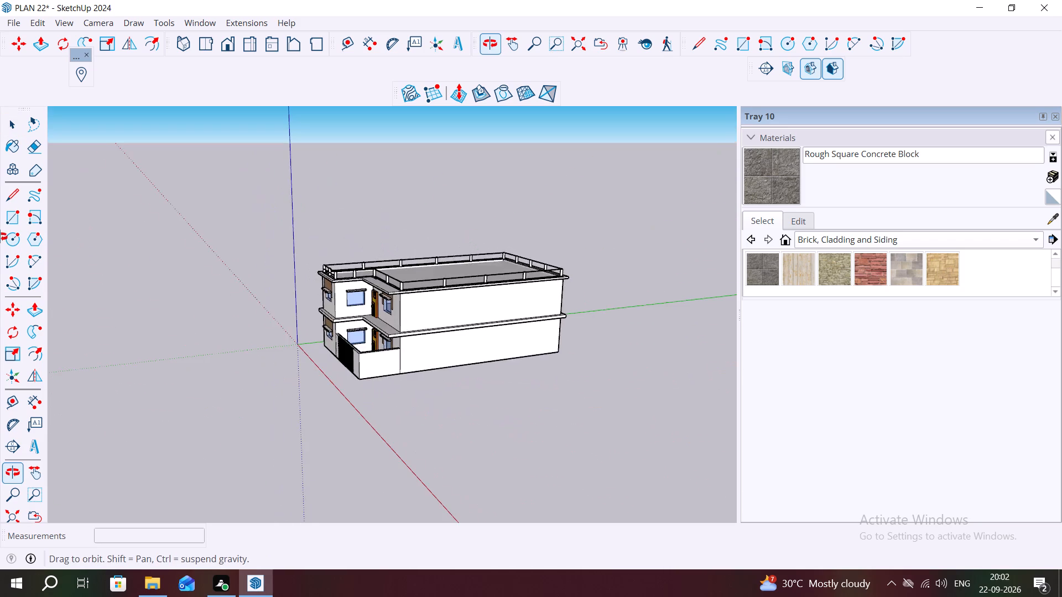
middle_drag(0, 237, 0, 391)
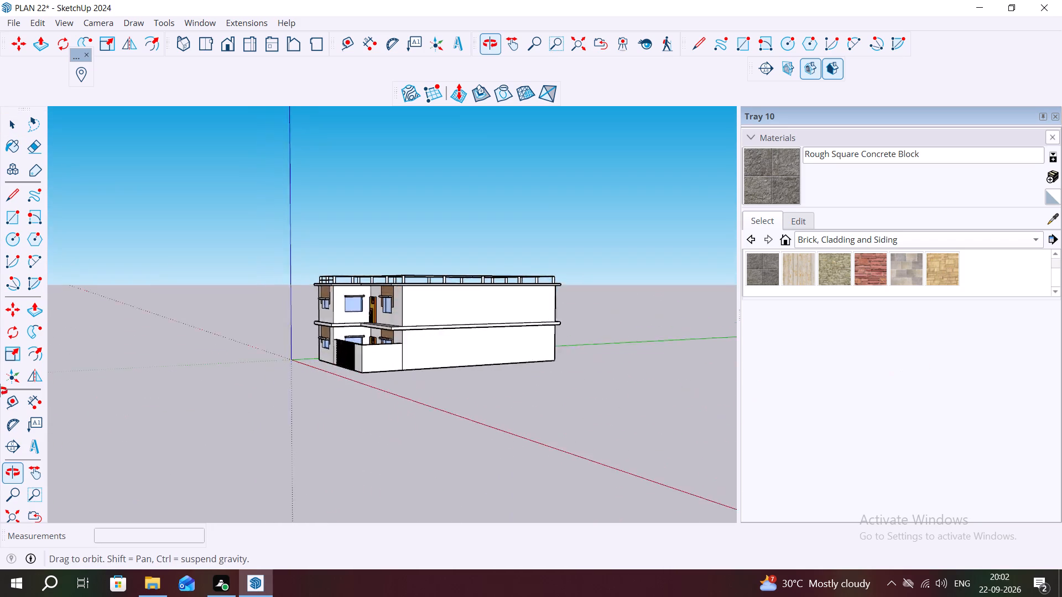
middle_drag(0, 391, 325, 468)
scroll(393, 369, up, 8)
middle_drag(517, 452, 524, 366)
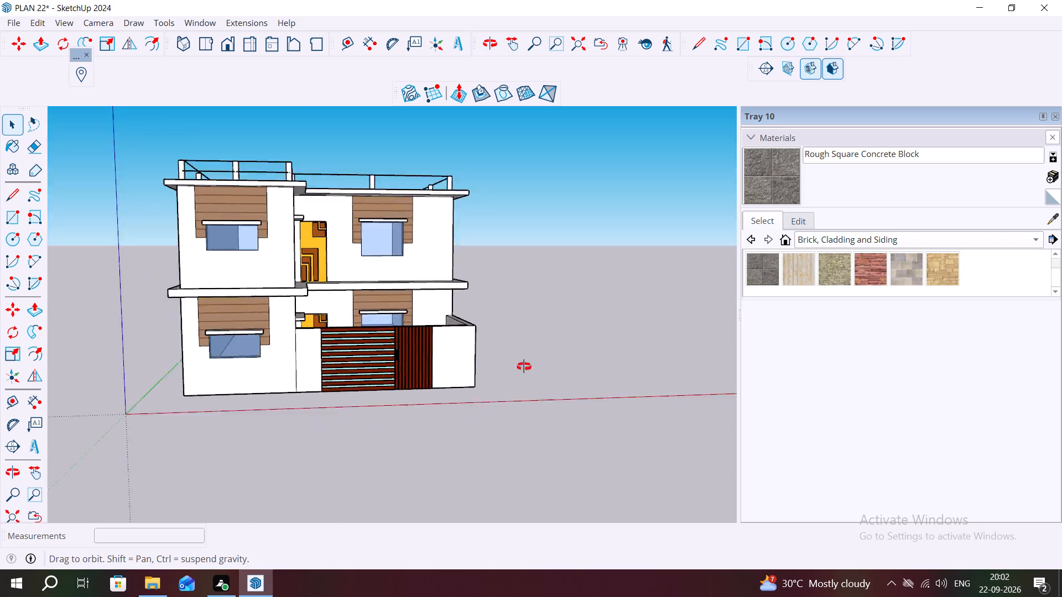
middle_drag(524, 366, 476, 499)
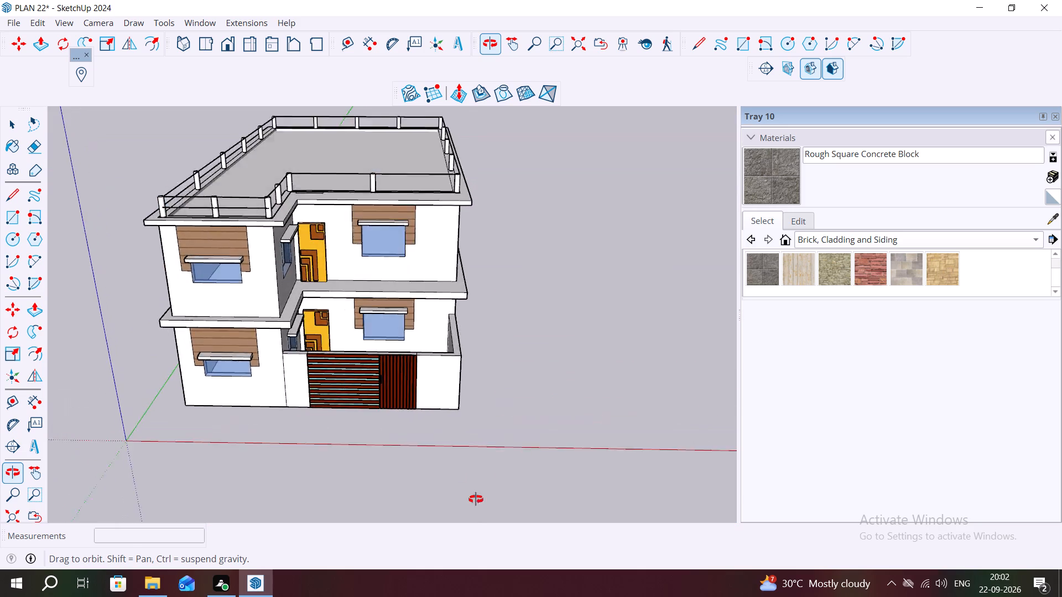
middle_drag(476, 499, 454, 392)
scroll(180, 222, up, 7)
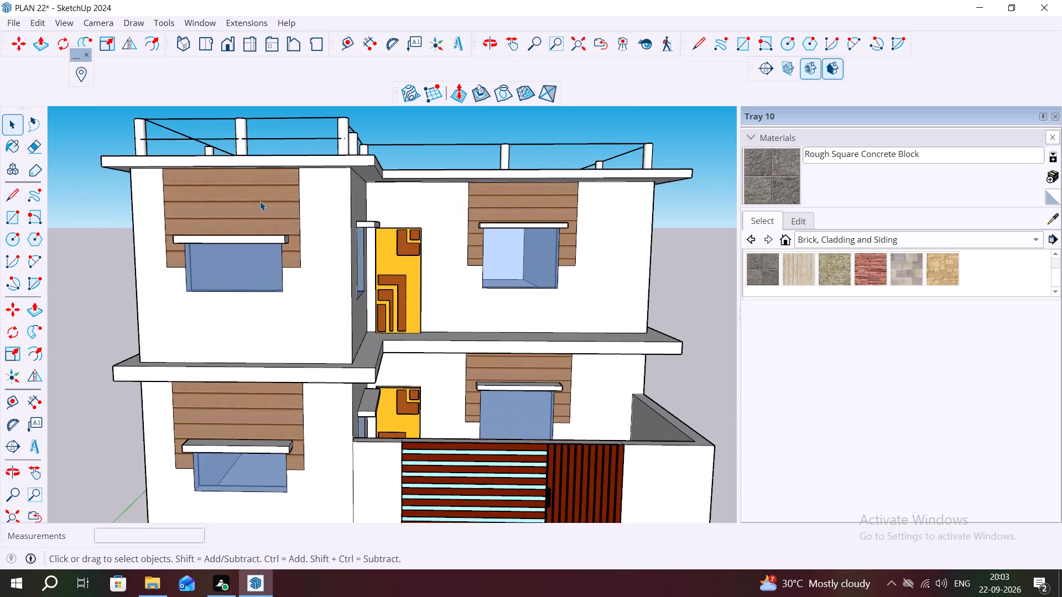
scroll(266, 203, down, 4)
middle_drag(450, 378, 397, 391)
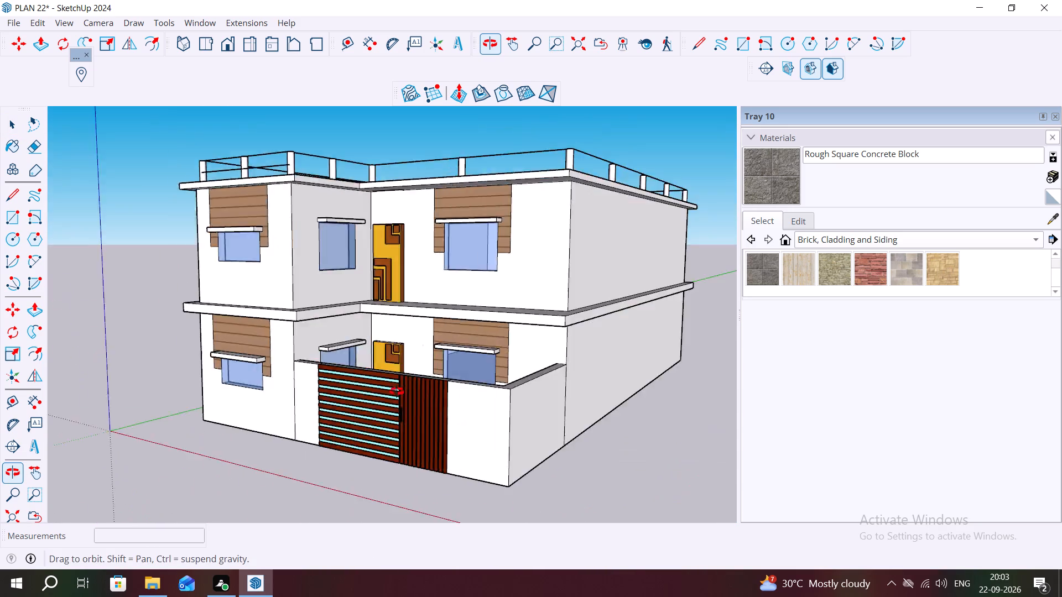
middle_drag(397, 391, 384, 416)
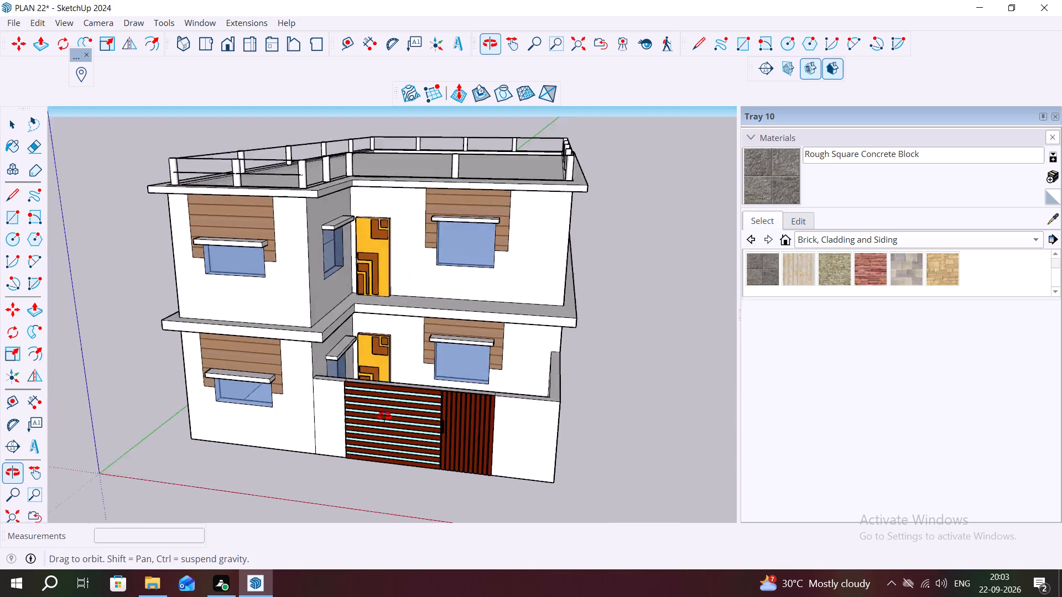
middle_drag(384, 416, 376, 392)
scroll(254, 326, up, 7)
scroll(222, 302, down, 4)
middle_drag(224, 305, 247, 324)
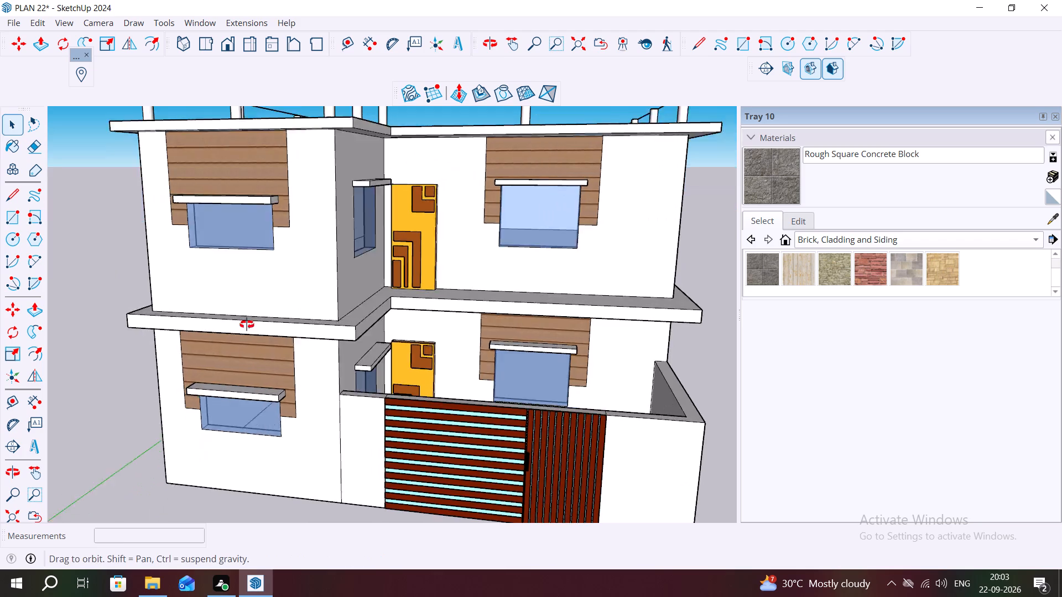
middle_drag(247, 324, 299, 564)
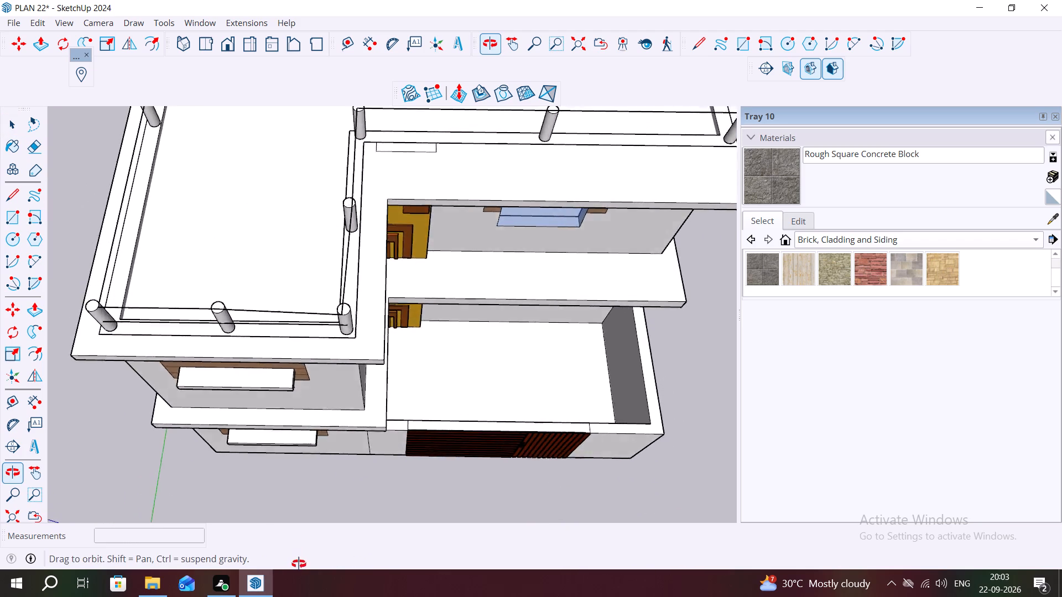
middle_drag(299, 564, 498, 361)
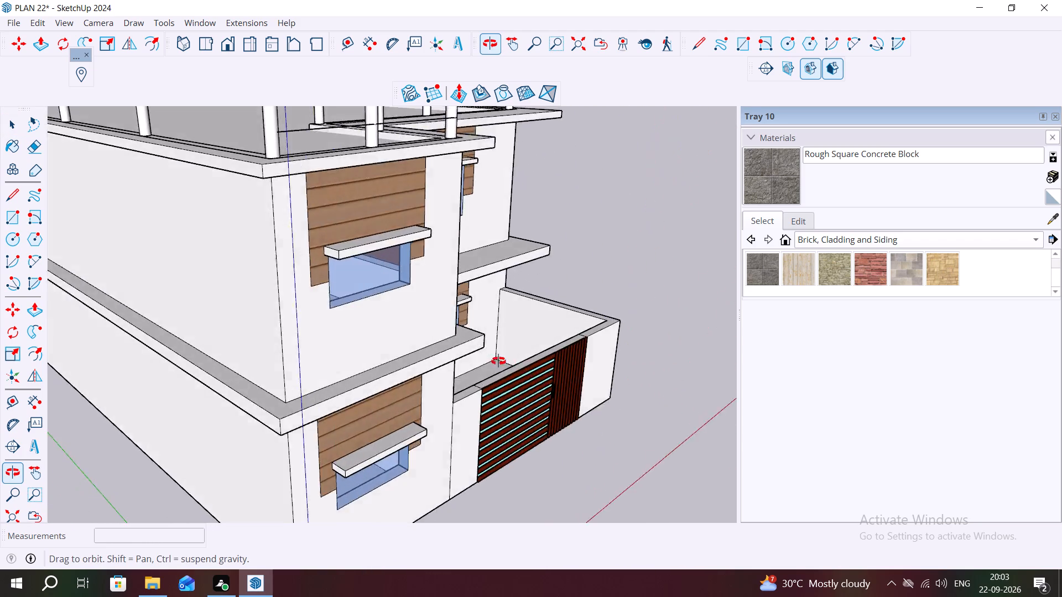
middle_drag(498, 361, 295, 478)
scroll(378, 239, down, 7)
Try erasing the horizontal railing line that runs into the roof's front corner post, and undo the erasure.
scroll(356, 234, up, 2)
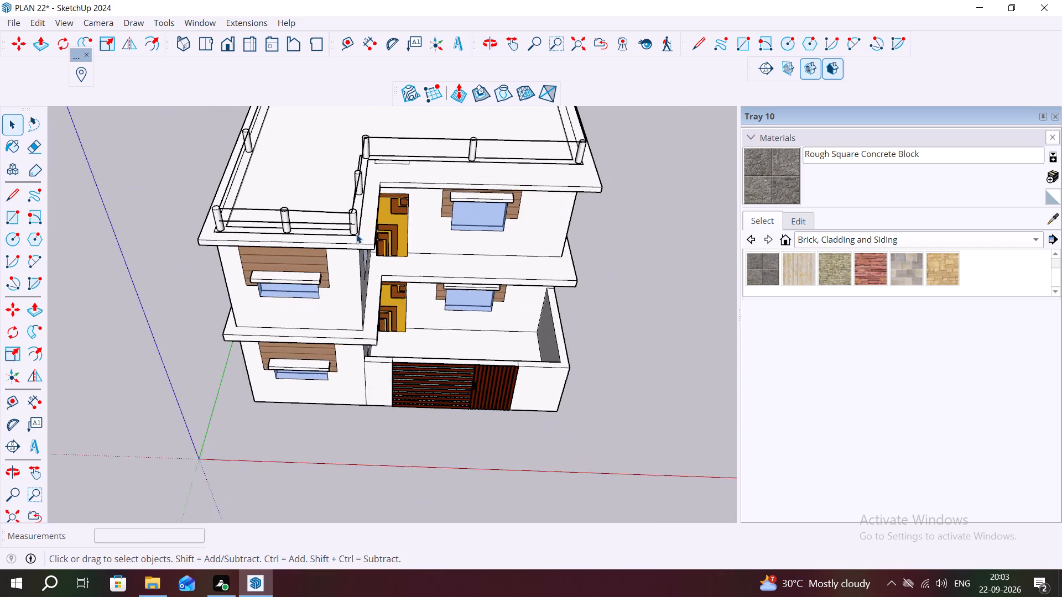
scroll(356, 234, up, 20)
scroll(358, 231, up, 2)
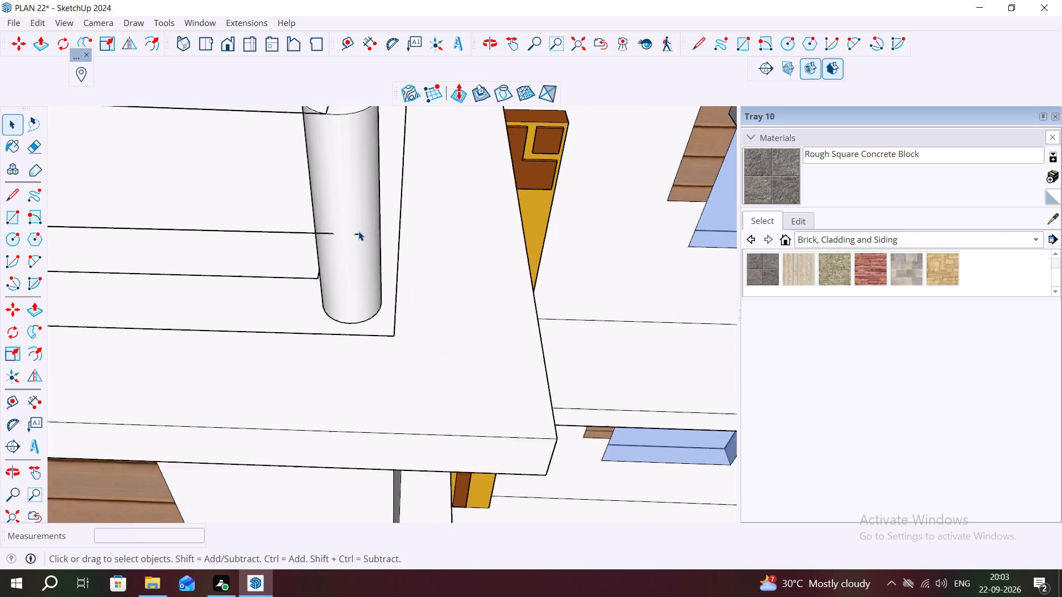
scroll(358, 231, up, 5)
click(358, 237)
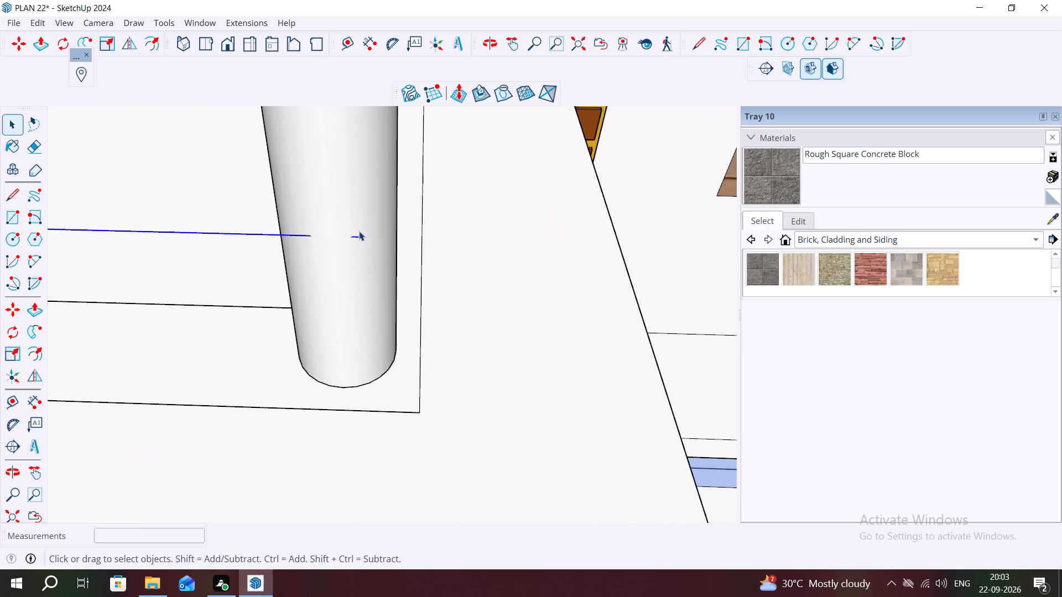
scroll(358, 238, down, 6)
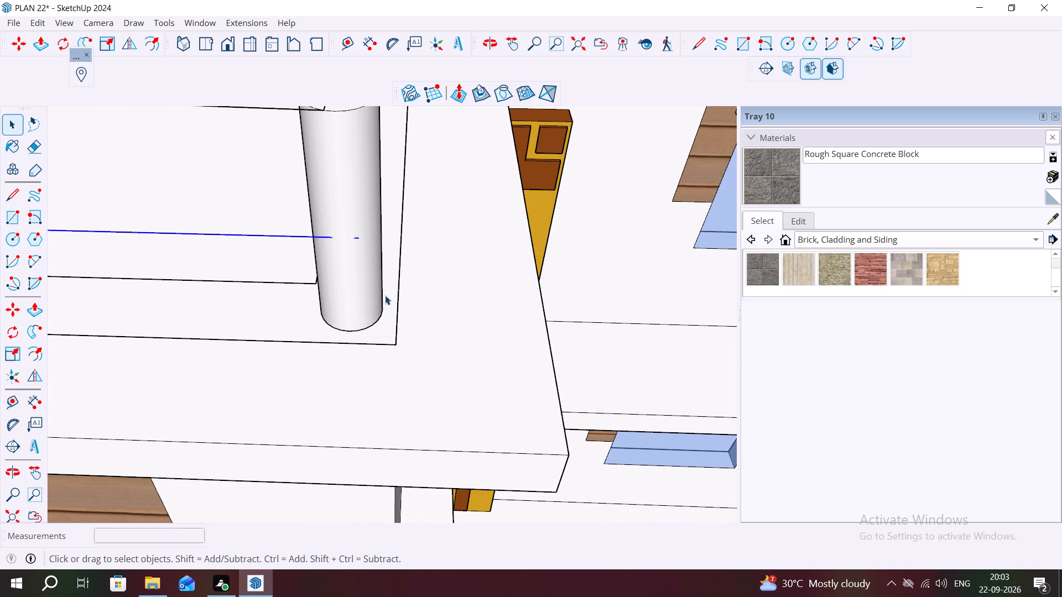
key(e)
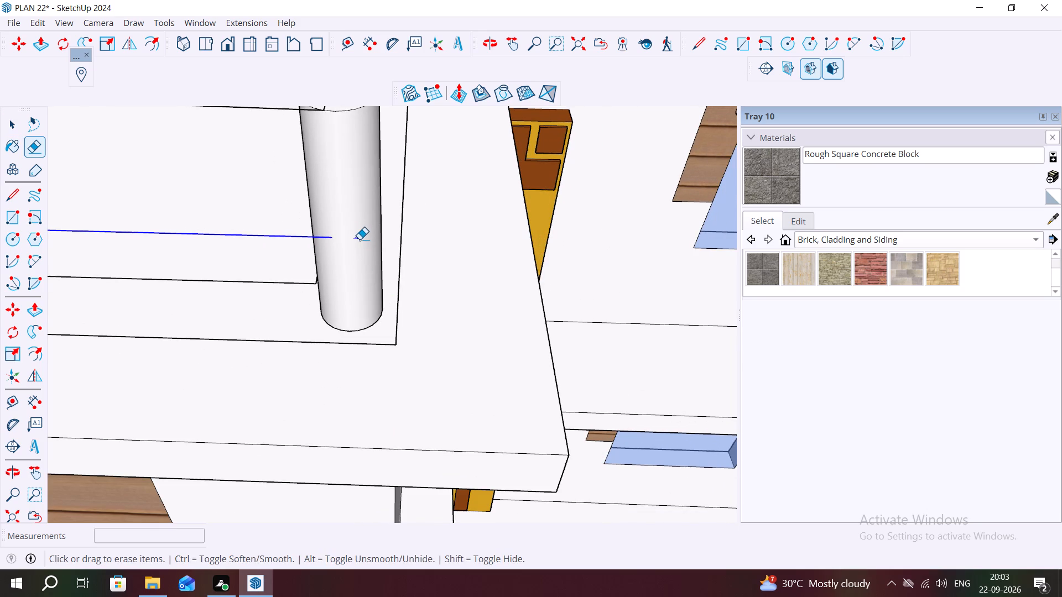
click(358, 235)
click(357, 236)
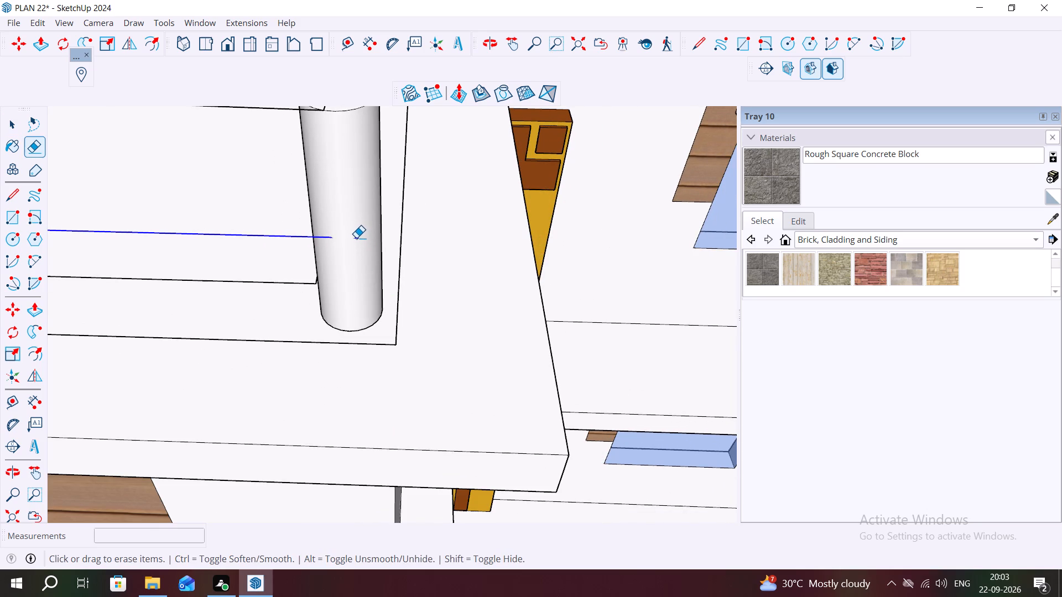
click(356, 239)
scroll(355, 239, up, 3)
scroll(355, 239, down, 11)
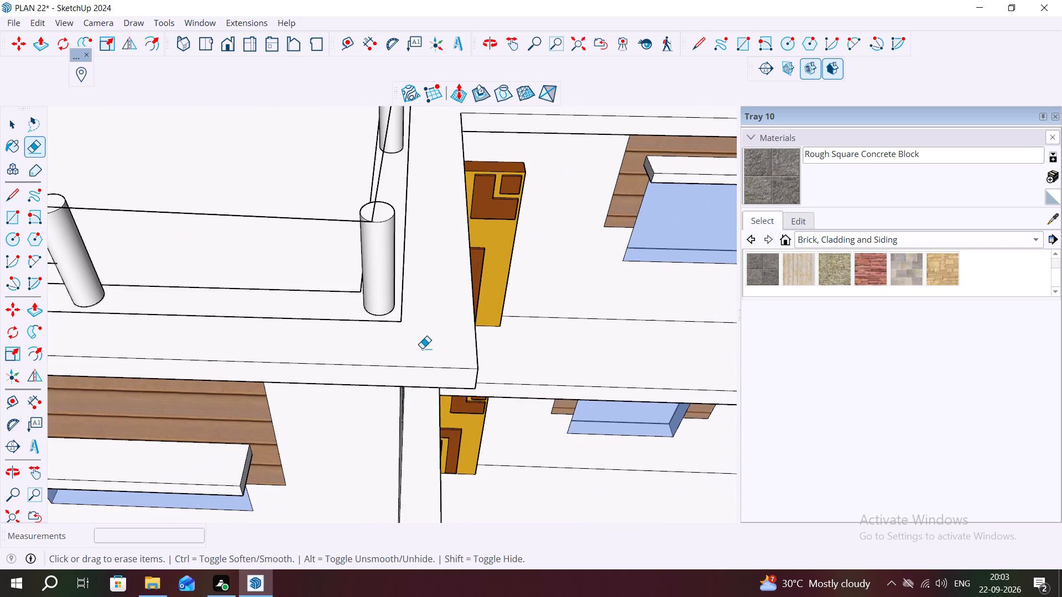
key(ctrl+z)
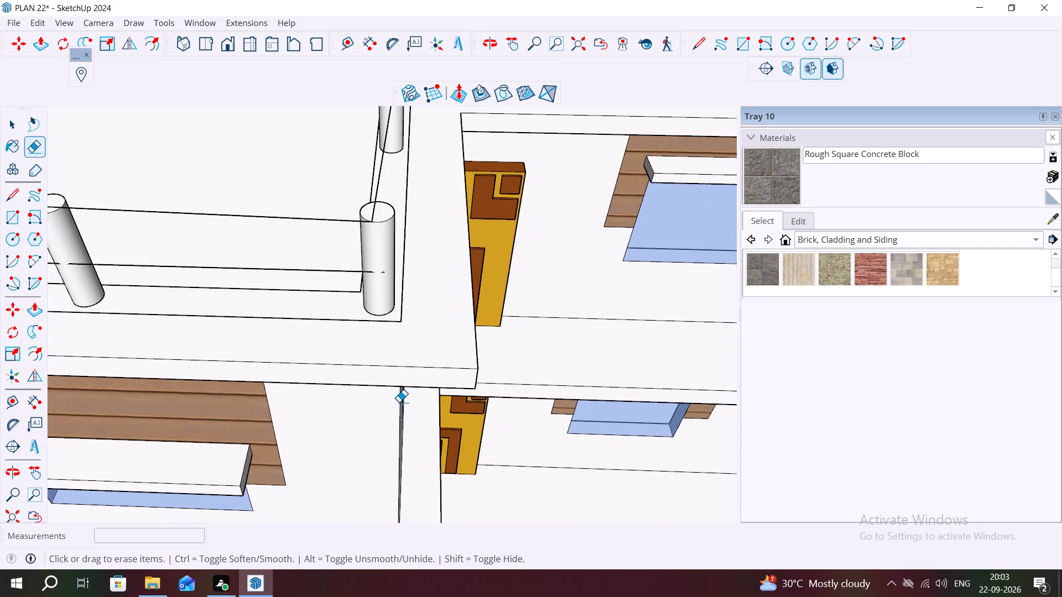
Examine the roof railing and the whole house again from the side, from a distance and from the front.
scroll(380, 397, down, 11)
middle_drag(347, 366, 383, 250)
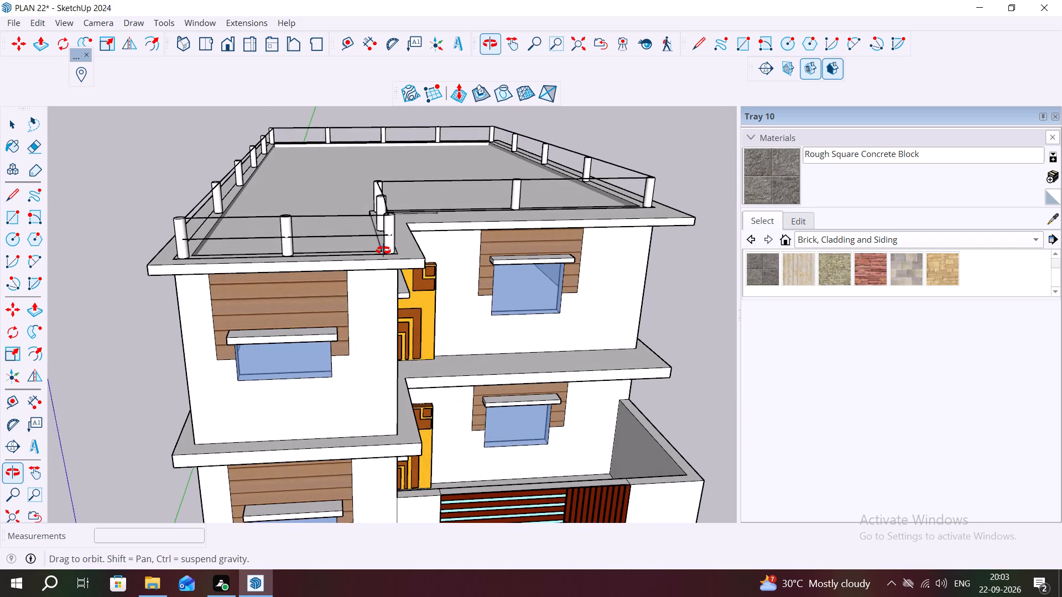
middle_drag(383, 250, 0, 235)
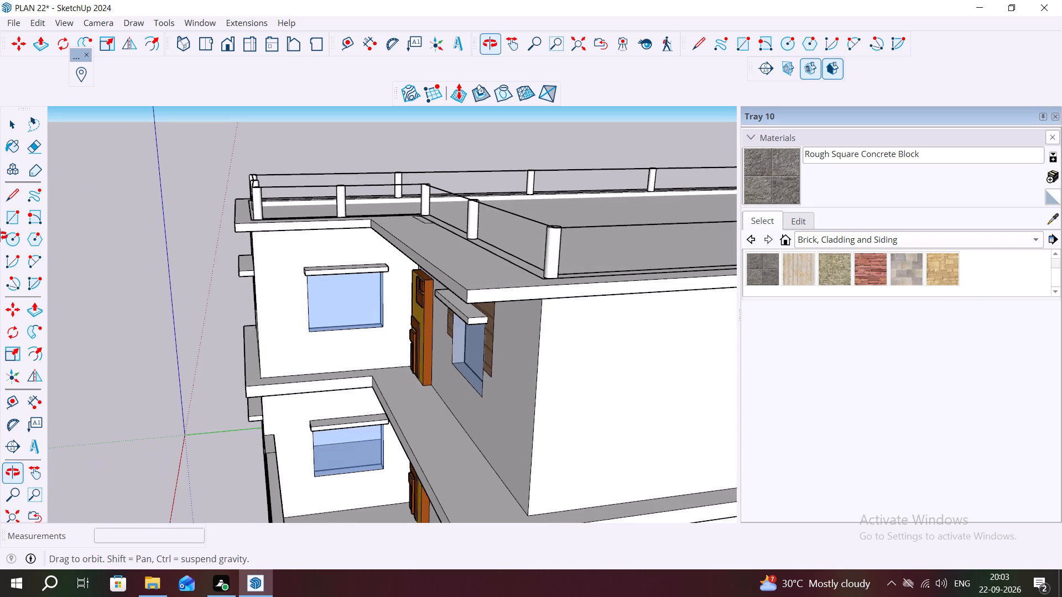
middle_drag(0, 235, 237, 326)
scroll(237, 323, down, 11)
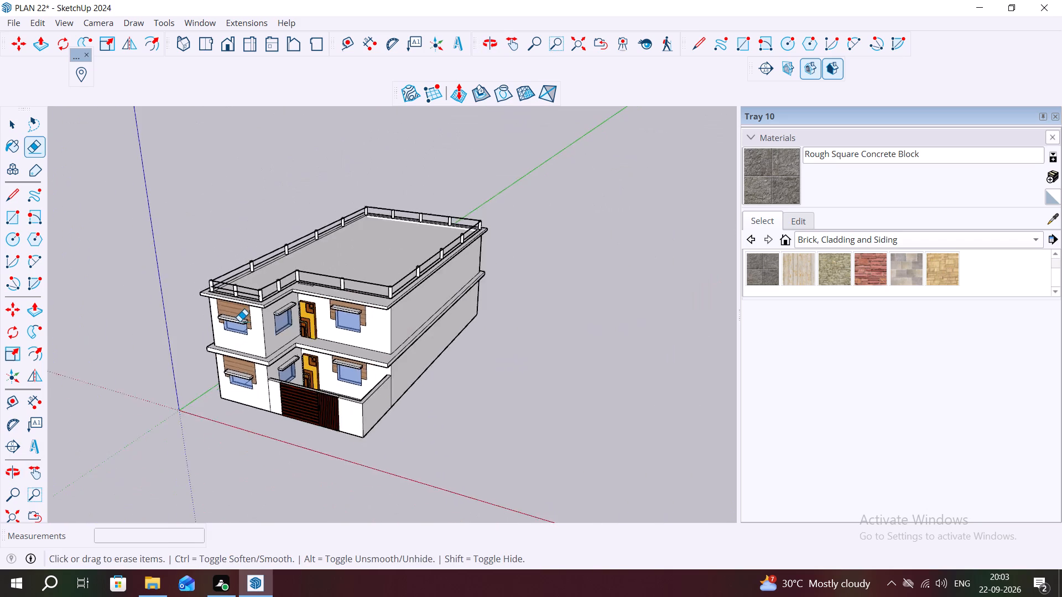
scroll(240, 321, down, 11)
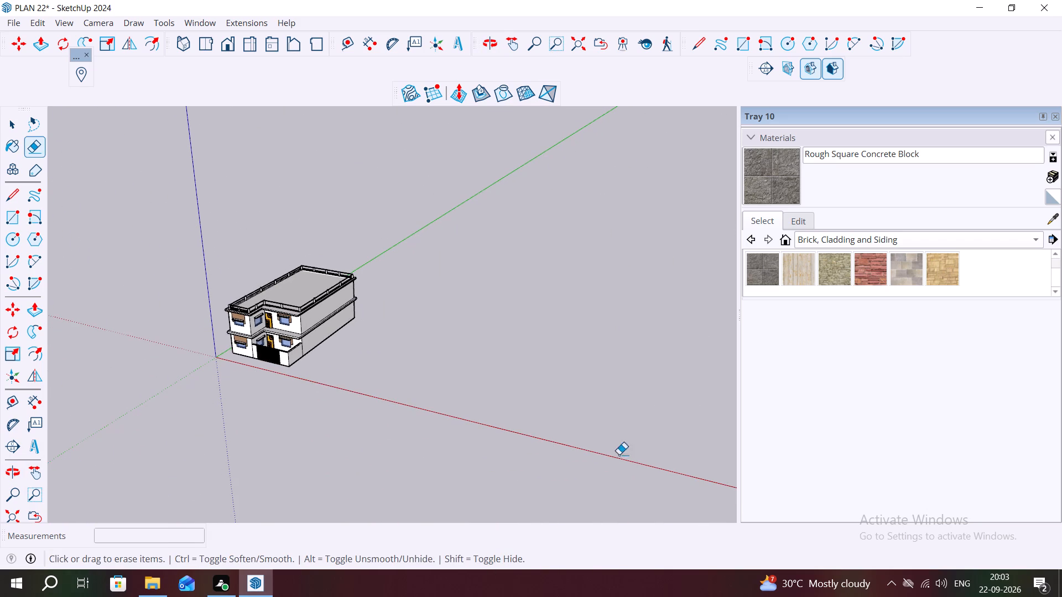
scroll(228, 336, up, 4)
scroll(240, 318, down, 1)
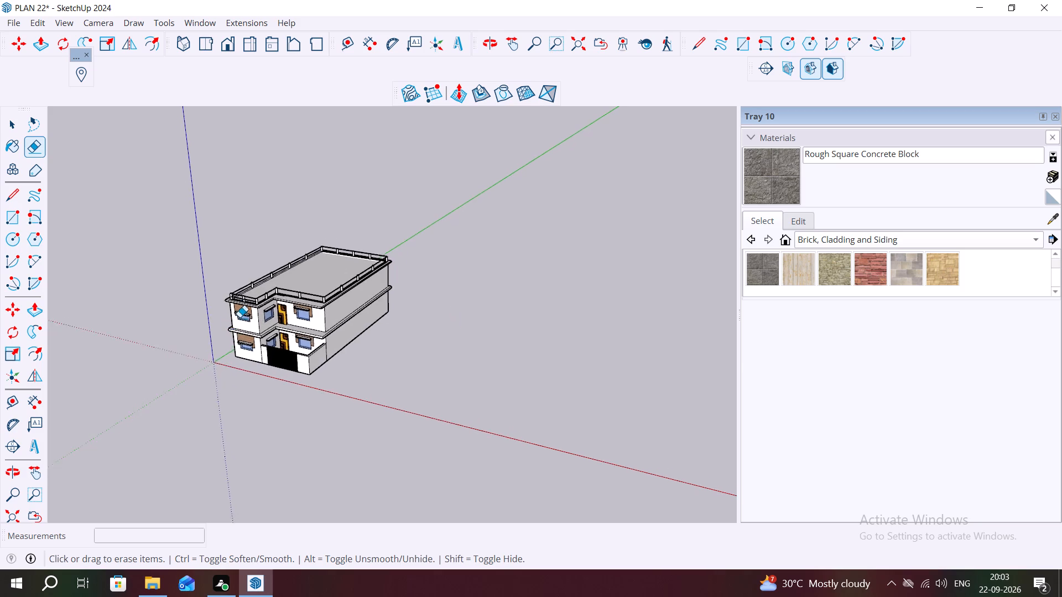
scroll(240, 315, up, 3)
middle_drag(442, 368, 586, 273)
scroll(403, 240, up, 7)
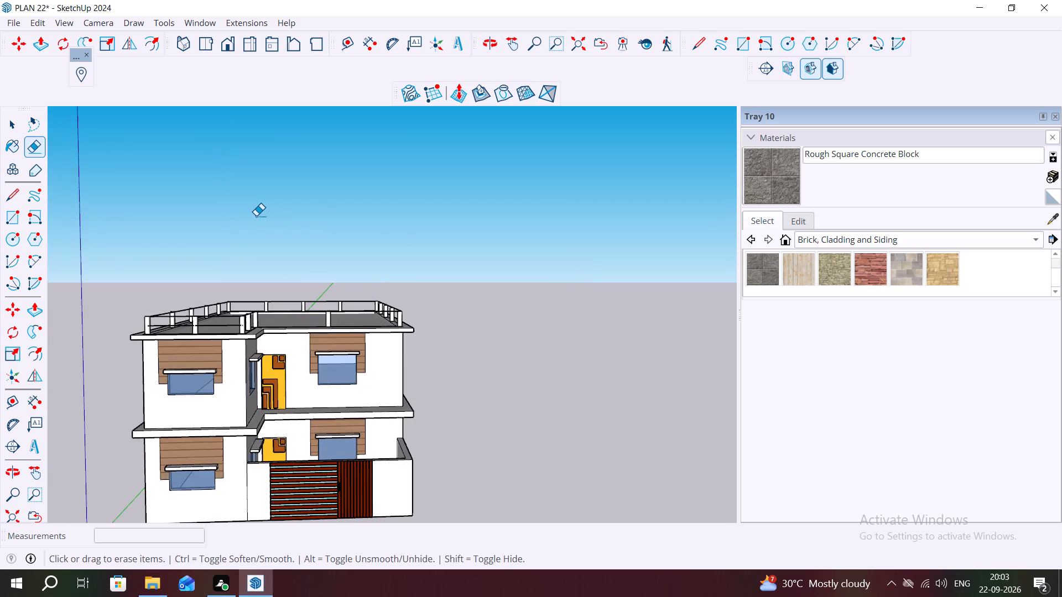
scroll(309, 222, down, 8)
middle_drag(420, 287, 400, 338)
scroll(277, 328, up, 5)
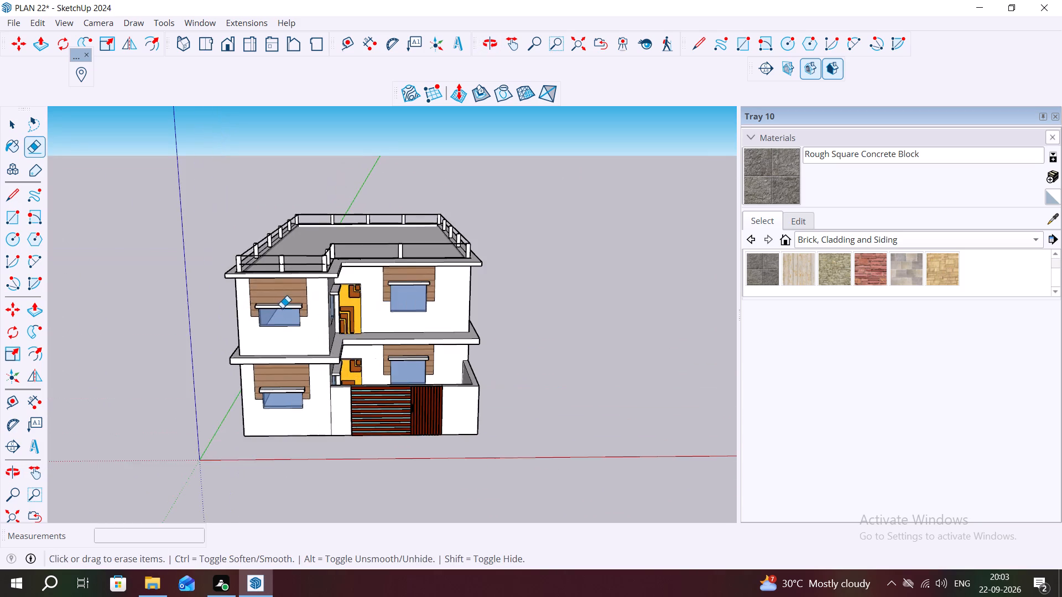
scroll(282, 308, up, 2)
middle_drag(530, 343, 490, 265)
key(space)
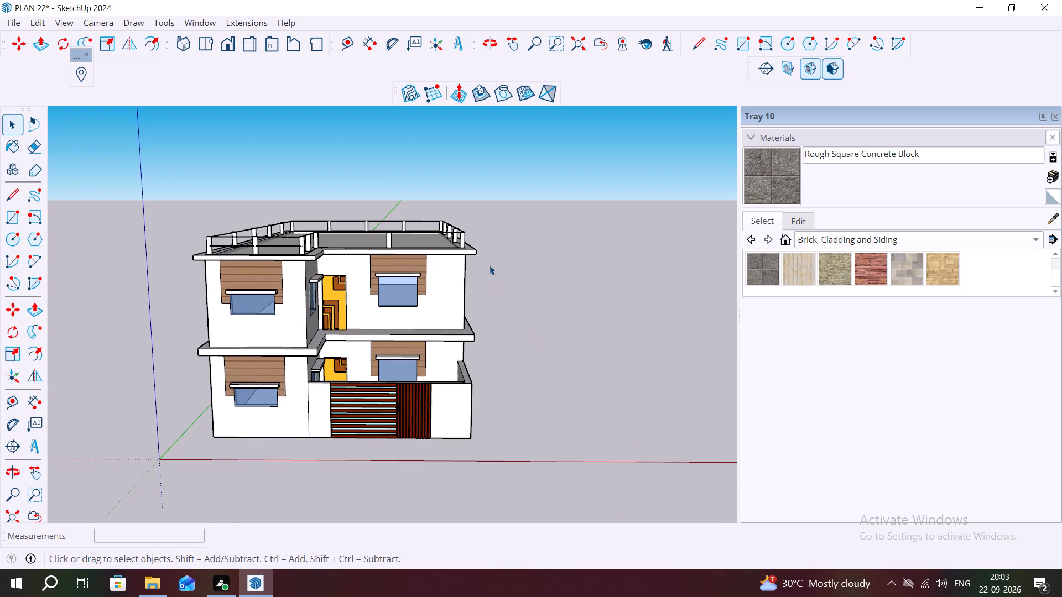
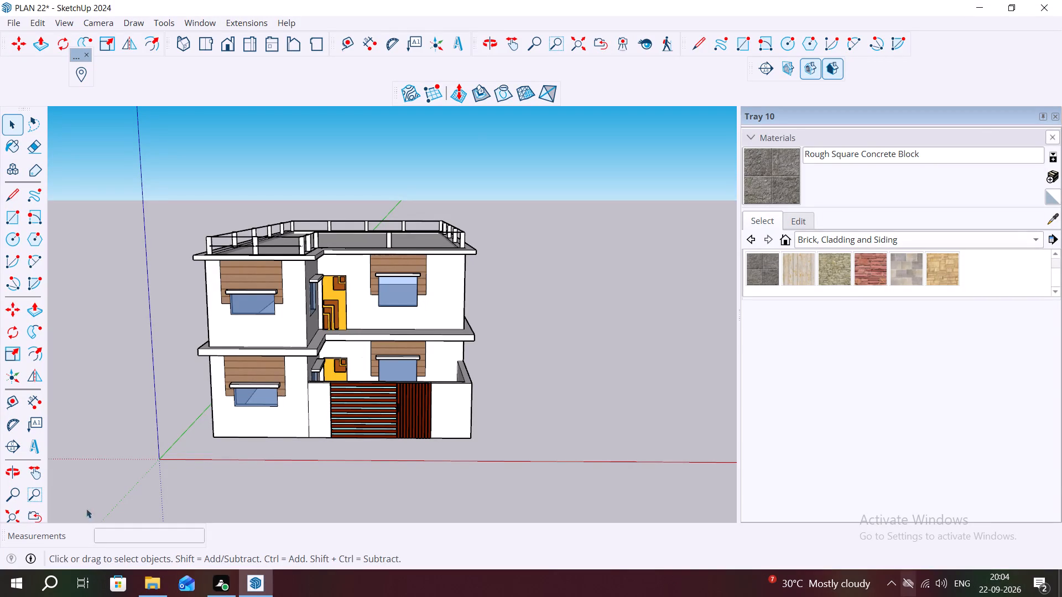
Examine the two-storey house's front facade, roof railing, windows and gate from several sides and distances.
scroll(282, 460, down, 1)
scroll(353, 369, up, 8)
middle_drag(459, 308, 881, 322)
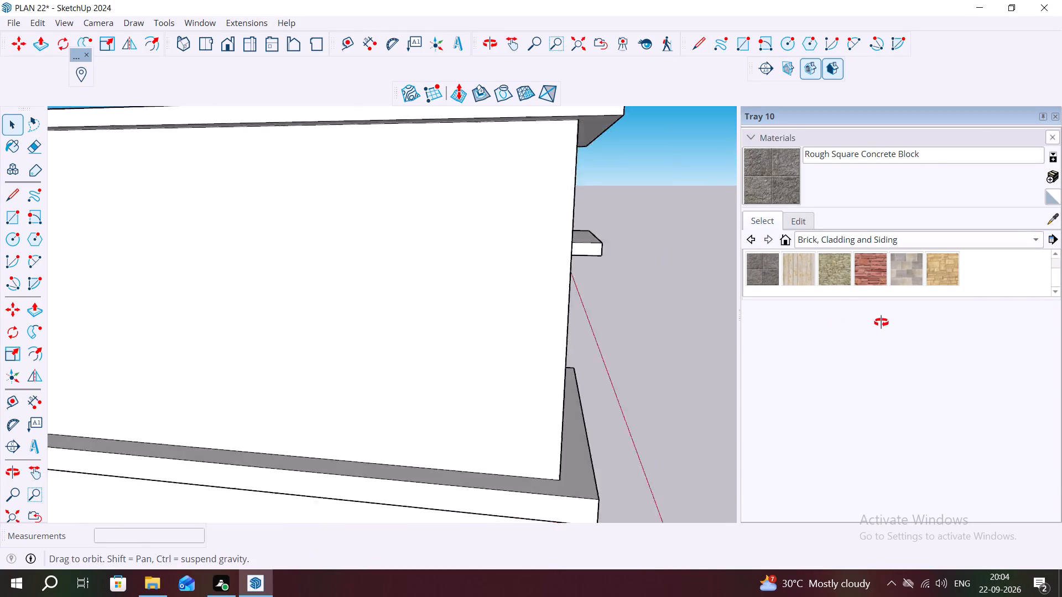
middle_drag(881, 322, 293, 379)
scroll(299, 370, up, 1)
scroll(321, 340, down, 11)
middle_drag(291, 417, 512, 396)
scroll(512, 389, down, 1)
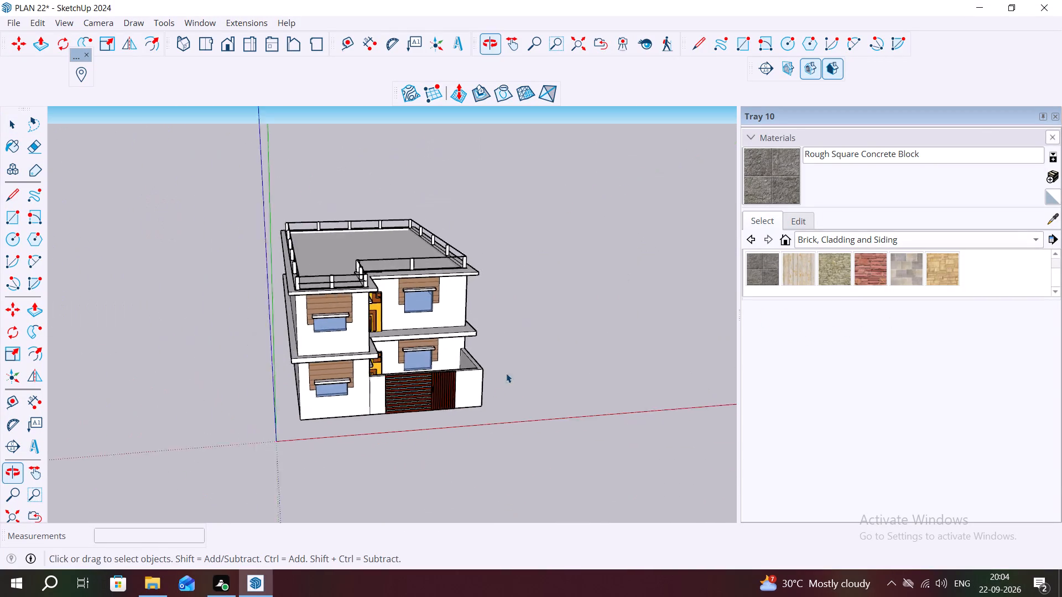
scroll(506, 373, down, 1)
scroll(351, 287, up, 10)
middle_drag(618, 489, 473, 60)
scroll(533, 228, up, 1)
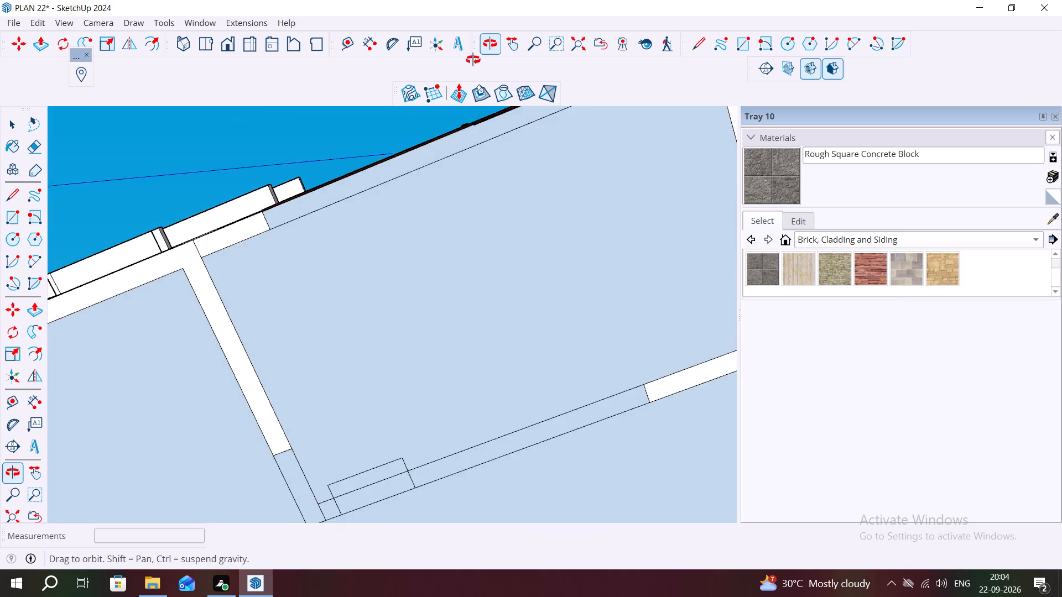
middle_drag(473, 60, 525, 413)
scroll(471, 203, down, 10)
middle_drag(518, 207, 530, 312)
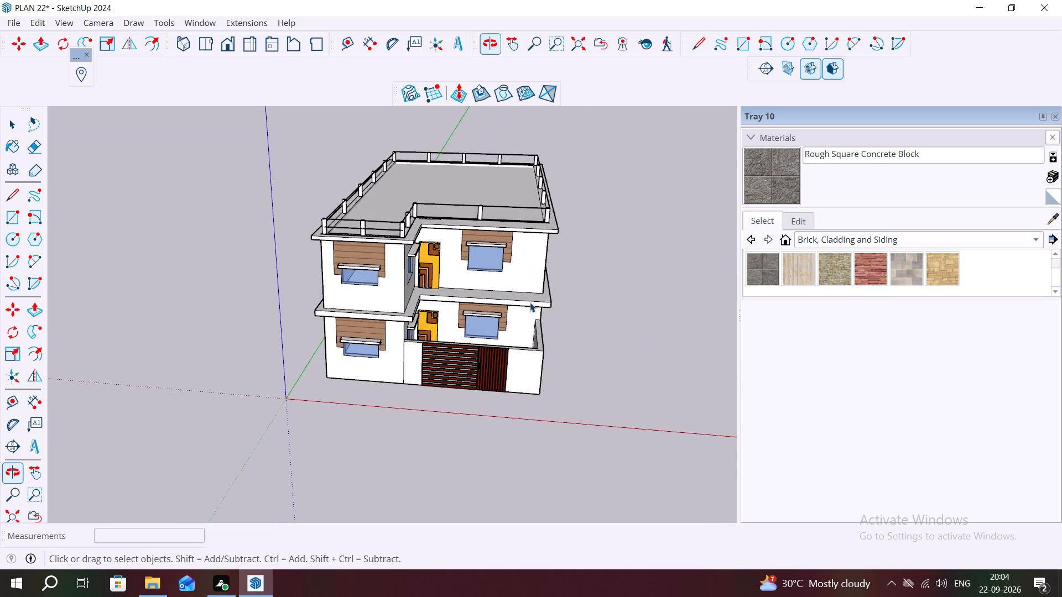
scroll(530, 301, up, 9)
middle_drag(528, 245, 449, 161)
scroll(532, 244, up, 1)
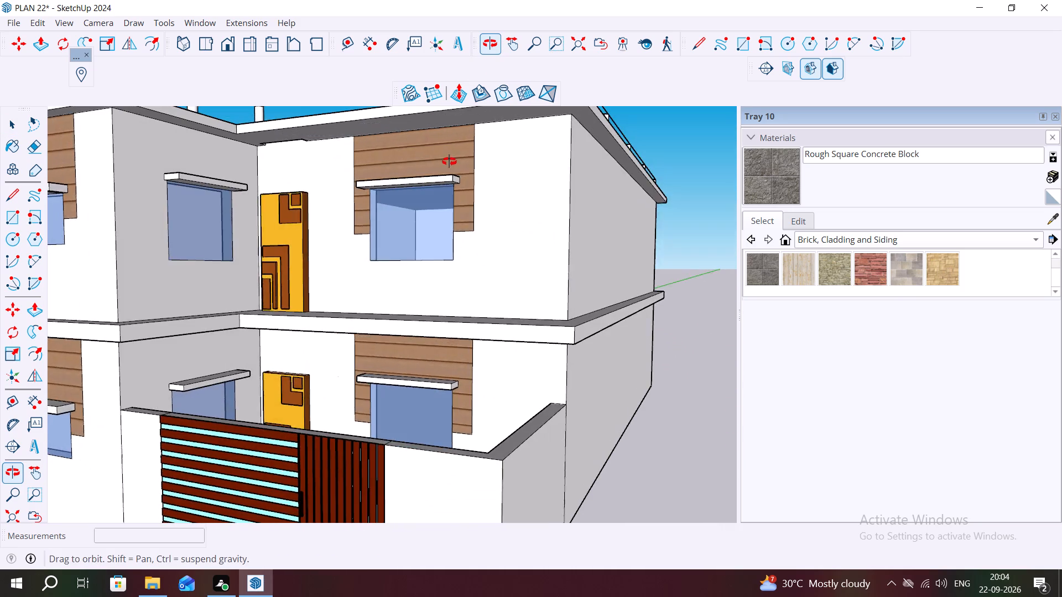
middle_drag(449, 161, 450, 165)
scroll(450, 165, down, 4)
scroll(269, 123, up, 4)
scroll(115, 78, up, 3)
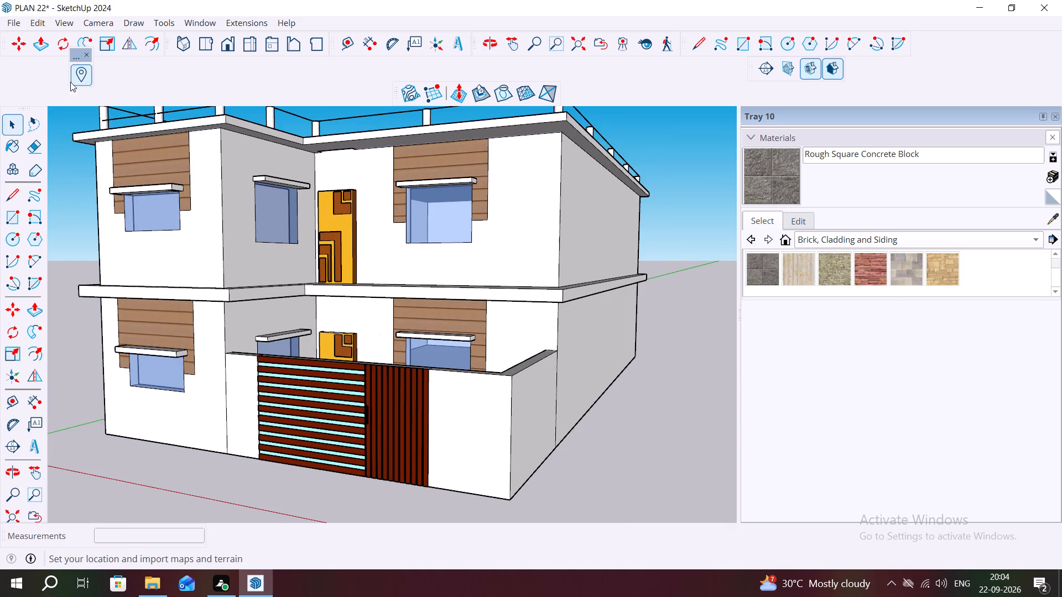
scroll(75, 85, up, 12)
scroll(103, 140, down, 9)
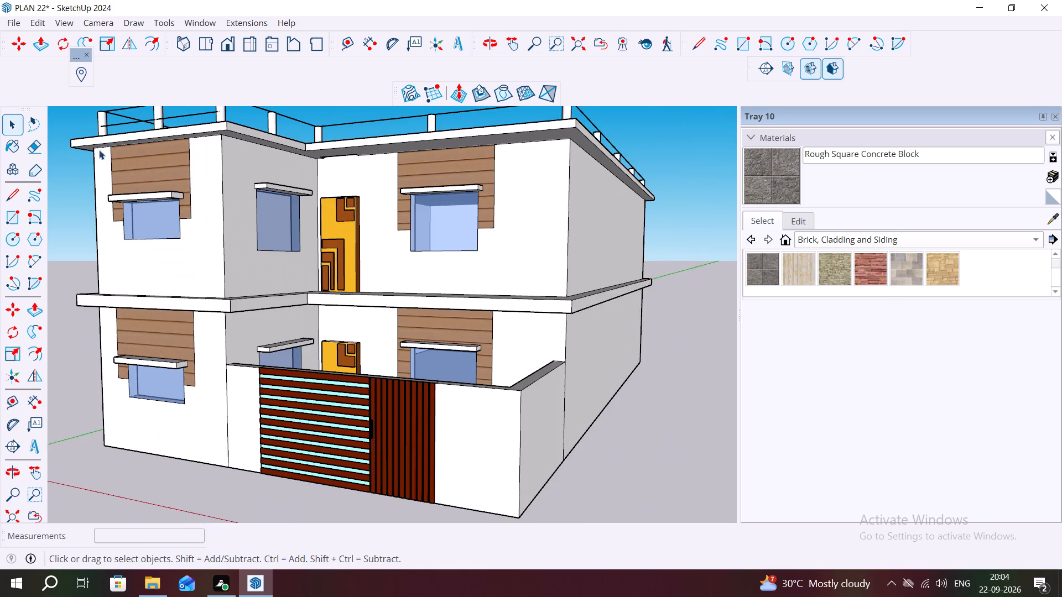
middle_drag(142, 188, 314, 214)
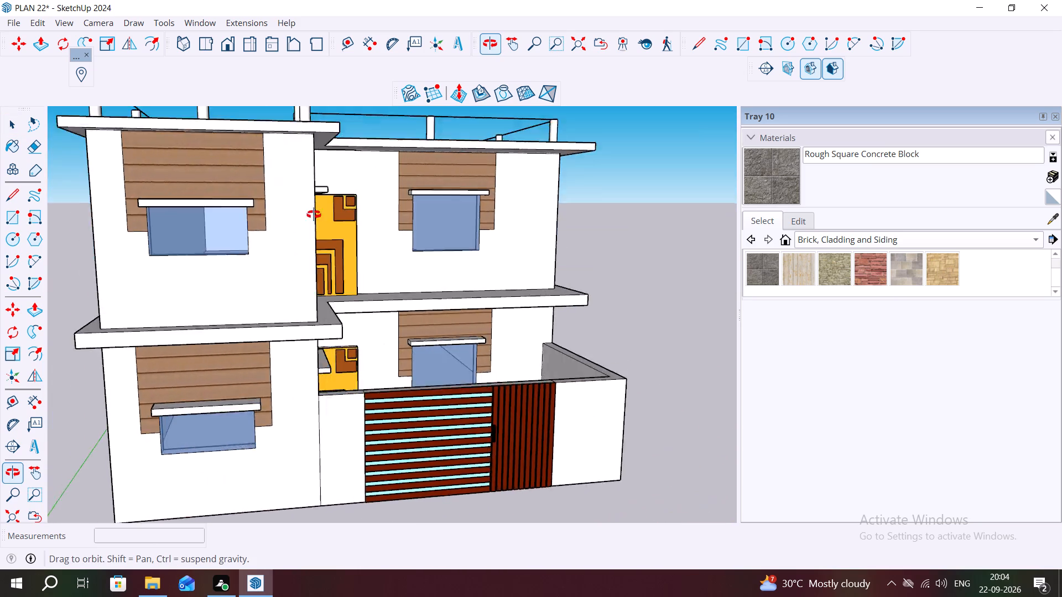
middle_drag(314, 214, 326, 327)
middle_drag(327, 328, 366, 338)
scroll(348, 336, down, 4)
scroll(595, 363, down, 1)
middle_drag(595, 364, 379, 255)
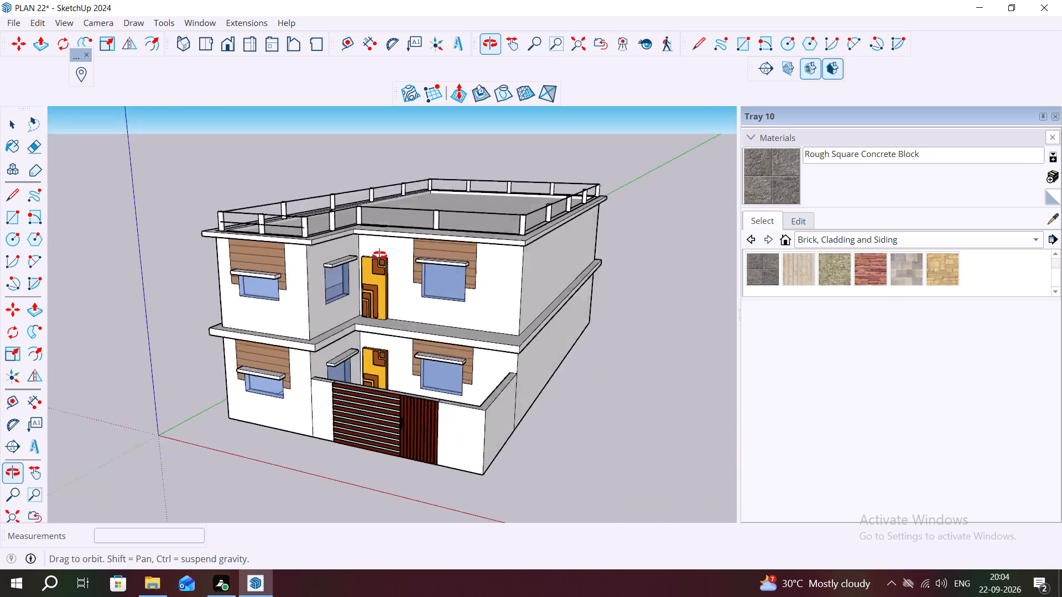
middle_drag(379, 255, 383, 199)
scroll(377, 210, up, 4)
scroll(383, 197, down, 2)
scroll(384, 197, up, 2)
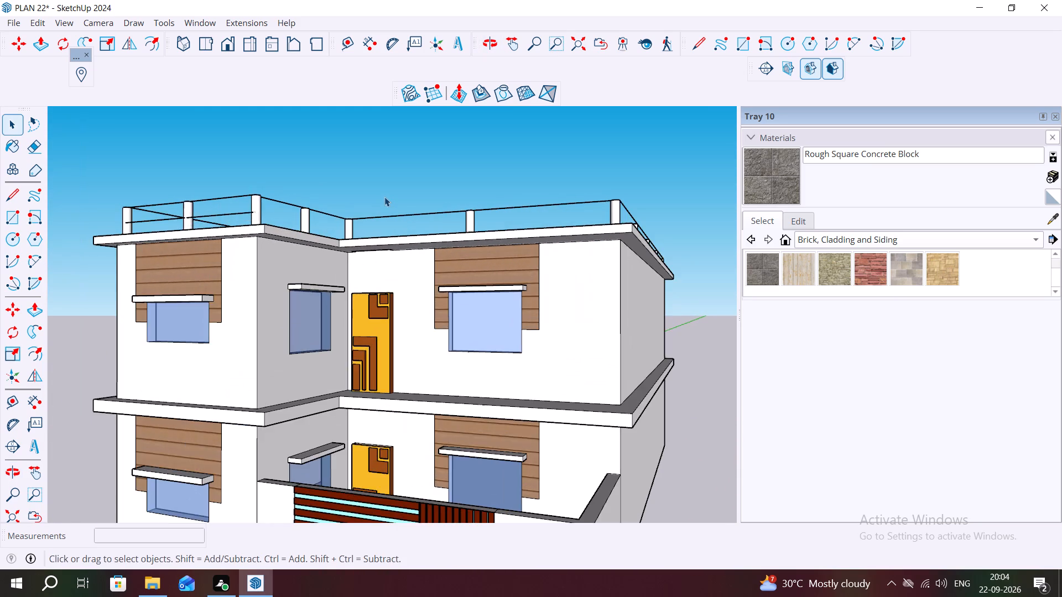
scroll(384, 197, down, 2)
scroll(271, 166, up, 2)
scroll(269, 166, down, 2)
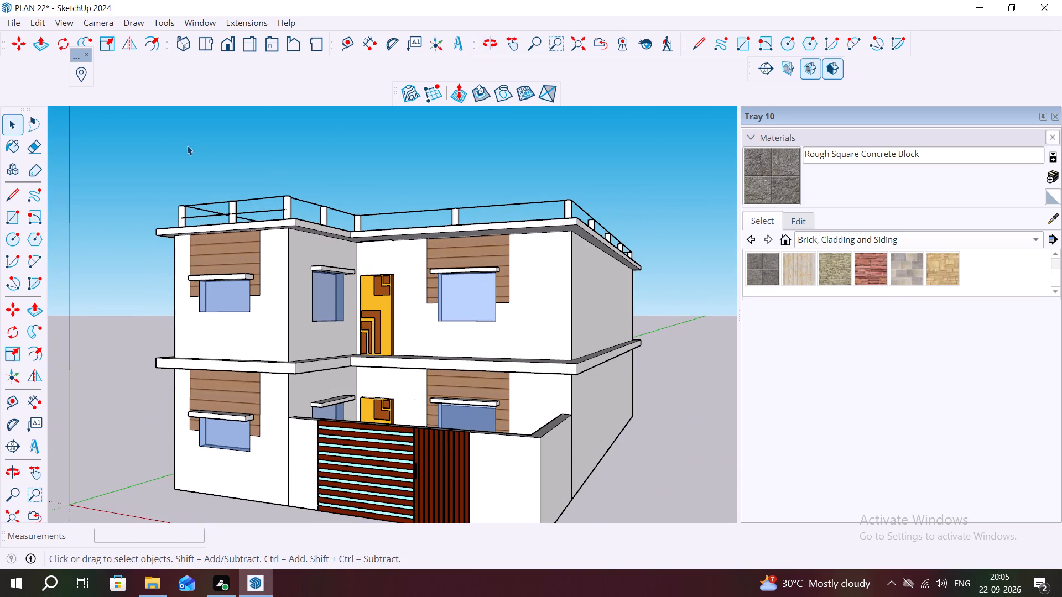
scroll(172, 144, up, 4)
scroll(172, 144, down, 8)
middle_drag(270, 265, 280, 312)
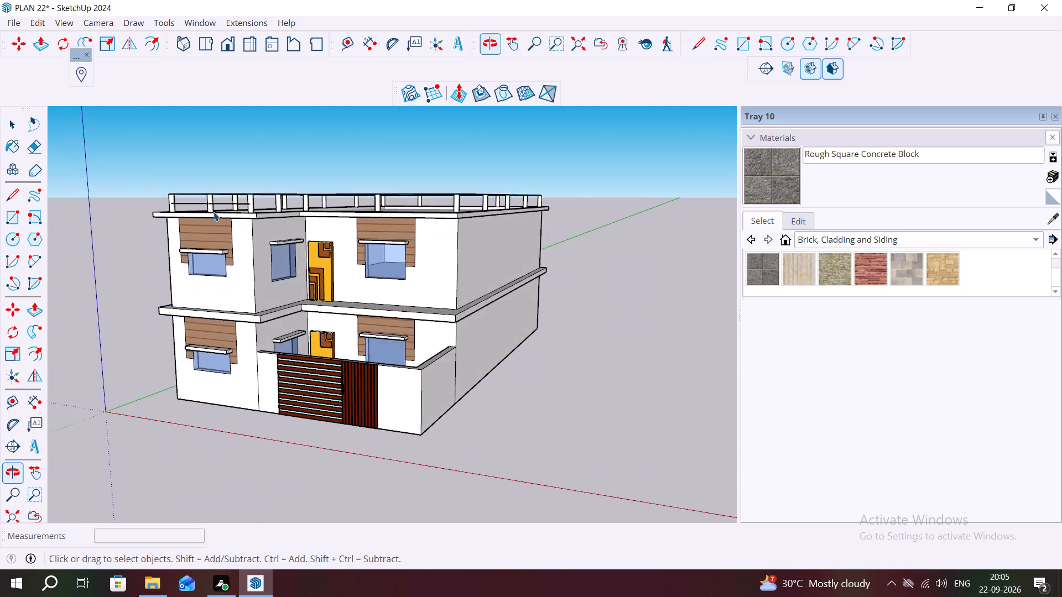
scroll(195, 195, up, 5)
scroll(190, 183, down, 5)
middle_drag(420, 304, 494, 308)
scroll(493, 320, up, 4)
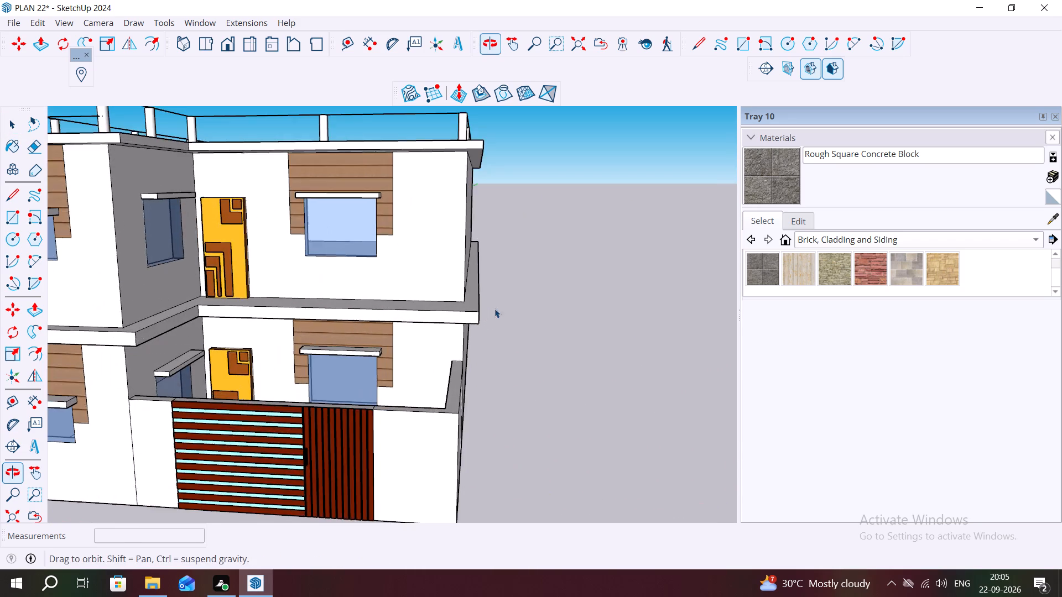
middle_drag(494, 308, 494, 309)
middle_click(494, 308)
scroll(494, 307, down, 3)
scroll(111, 151, up, 2)
middle_click(111, 151)
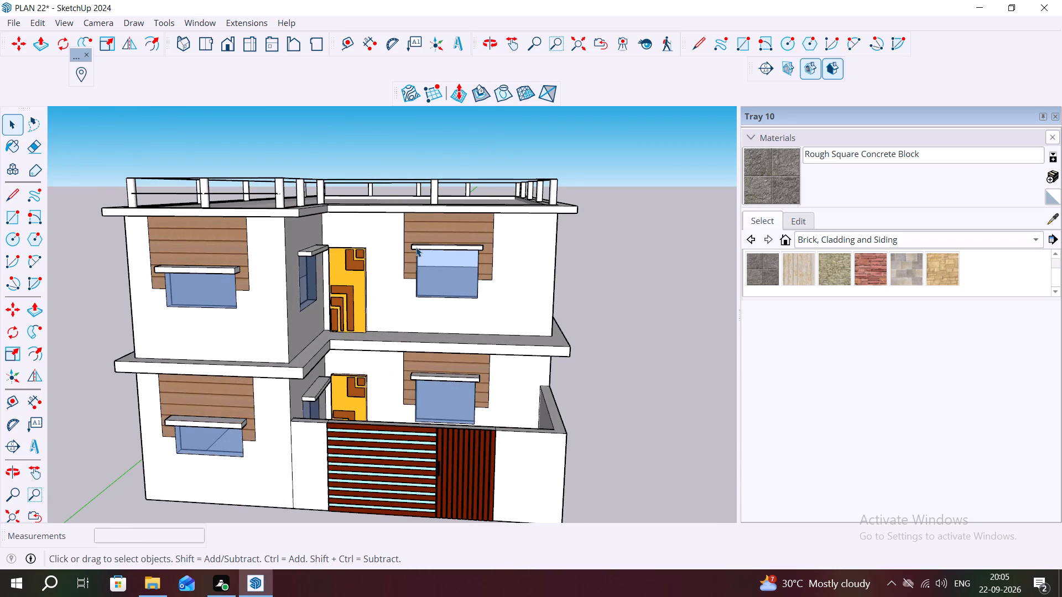
Inspect the front end face of the sunshade over the upper-floor side window beside the door, including its lower outer corner.
middle_drag(313, 264, 265, 264)
scroll(303, 252, up, 5)
middle_drag(287, 248, 325, 284)
scroll(311, 276, up, 4)
click(293, 268)
click(293, 268)
click(293, 268)
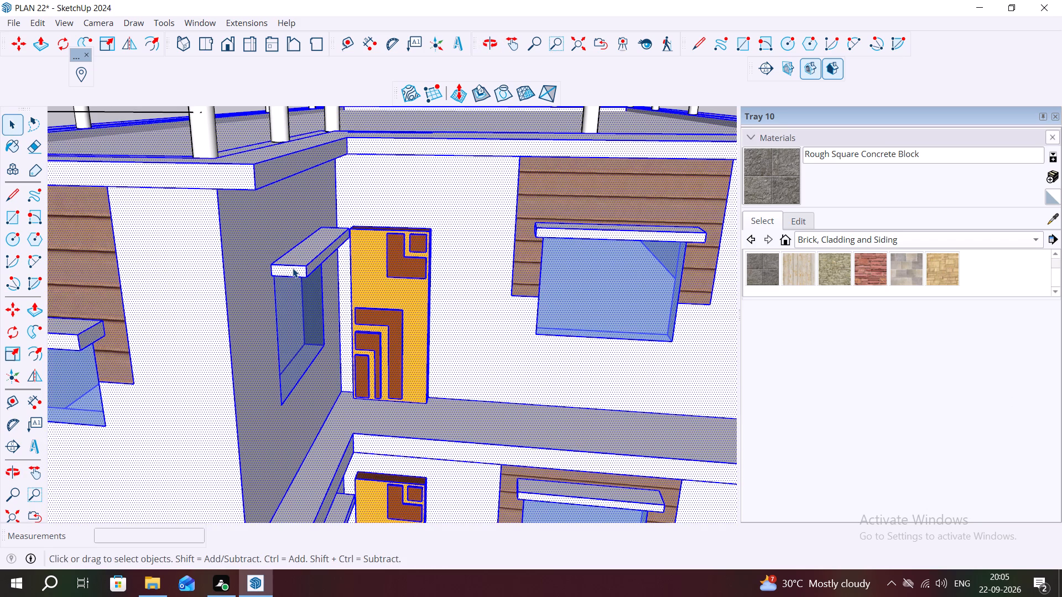
scroll(293, 268, down, 3)
click(294, 268)
scroll(294, 268, up, 4)
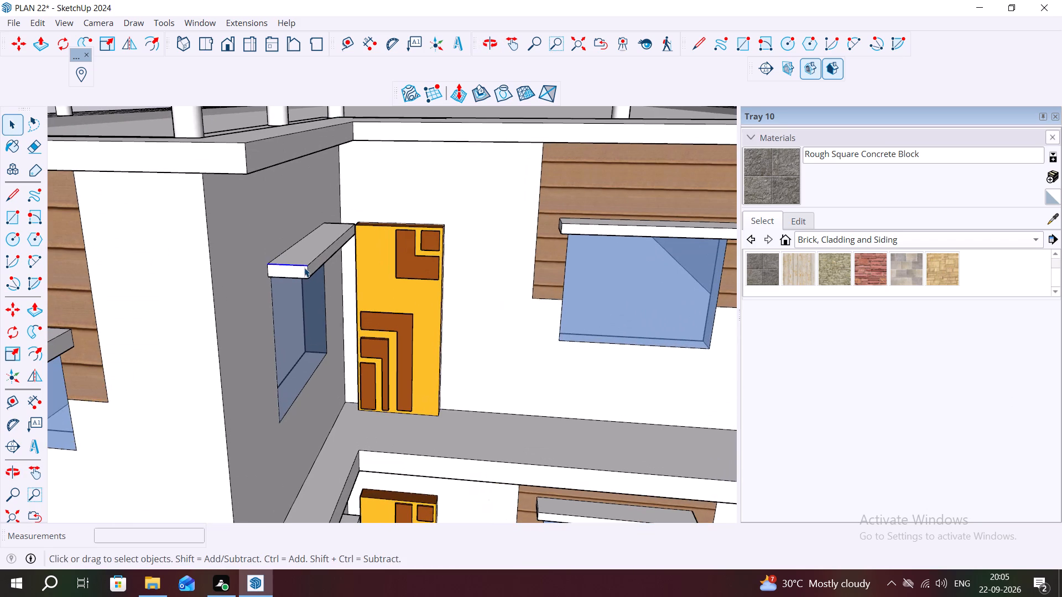
click(304, 268)
scroll(305, 268, up, 4)
click(305, 268)
scroll(308, 273, up, 4)
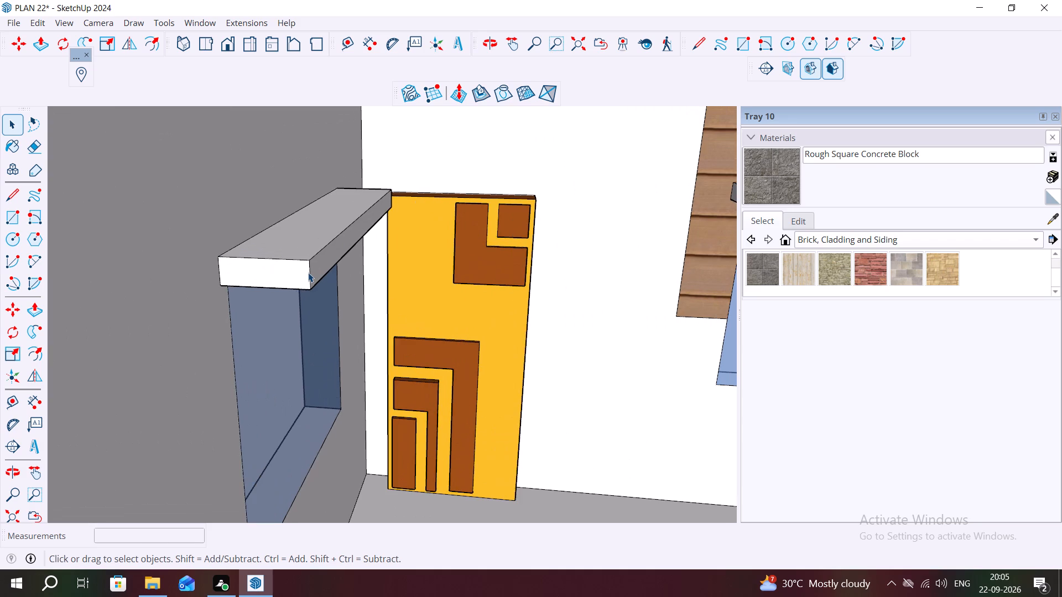
scroll(308, 273, up, 6)
click(309, 273)
scroll(309, 273, up, 4)
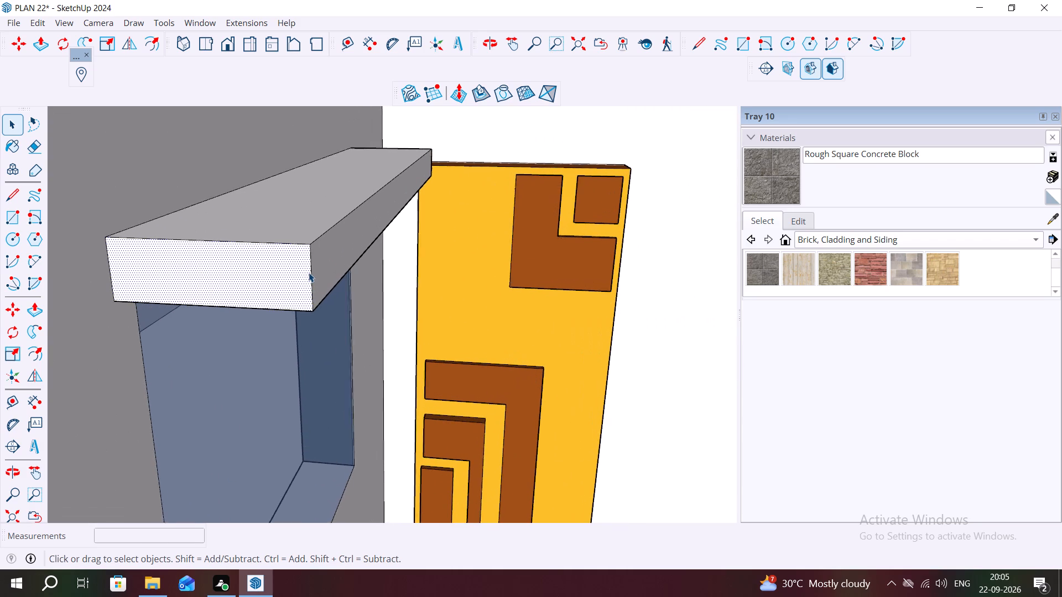
scroll(309, 273, up, 8)
scroll(309, 273, down, 3)
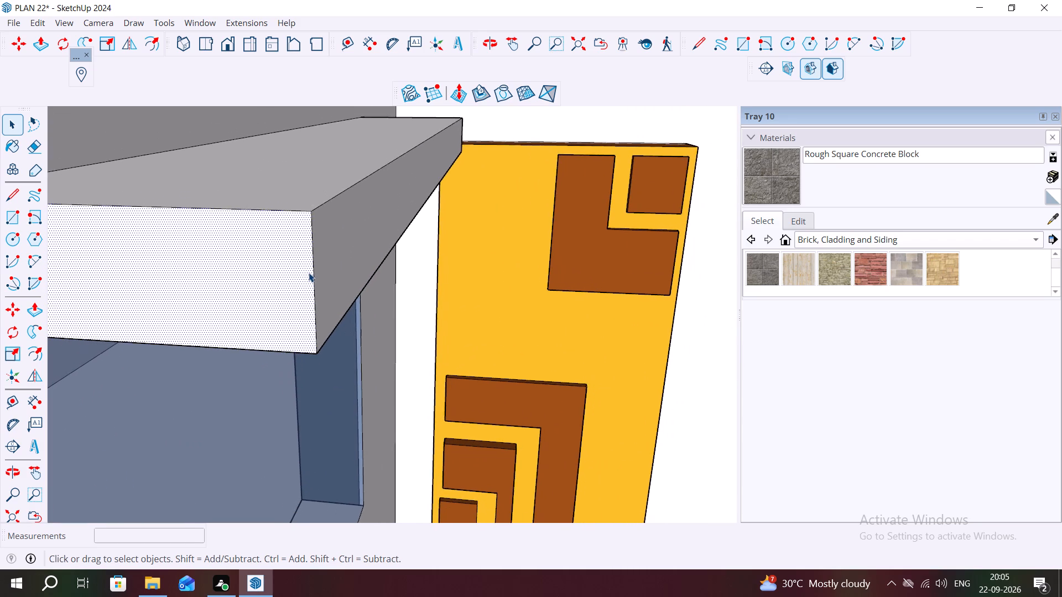
scroll(309, 273, down, 4)
middle_drag(299, 316, 307, 185)
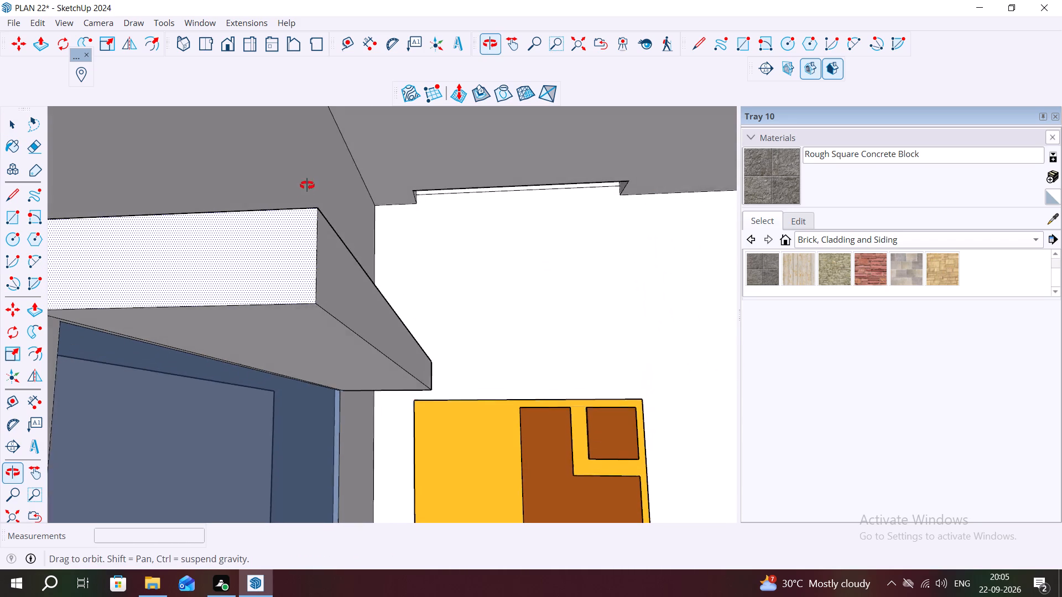
middle_drag(307, 185, 308, 183)
scroll(301, 272, up, 7)
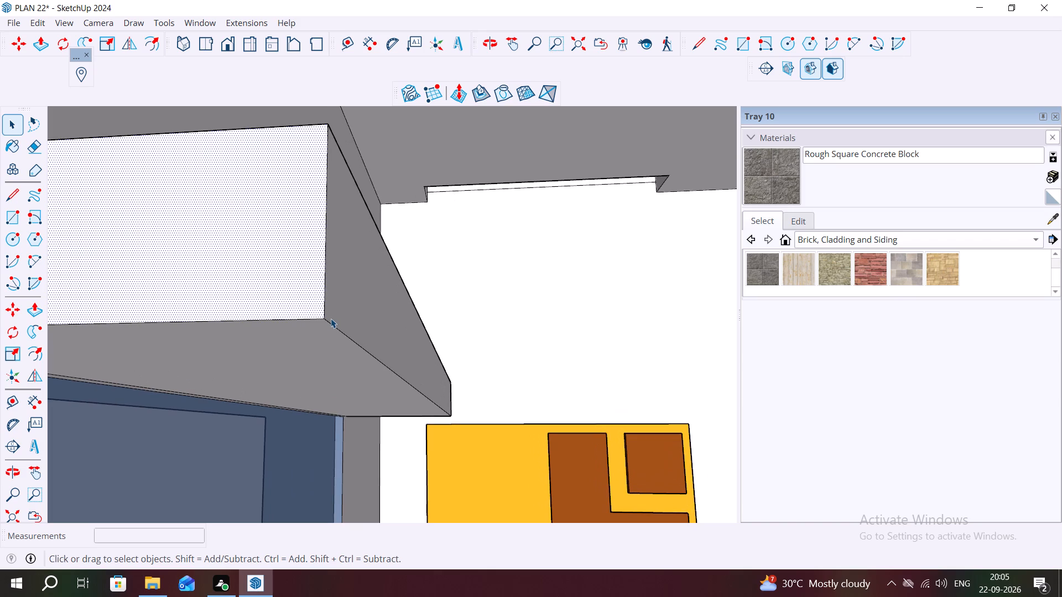
middle_drag(332, 298, 357, 225)
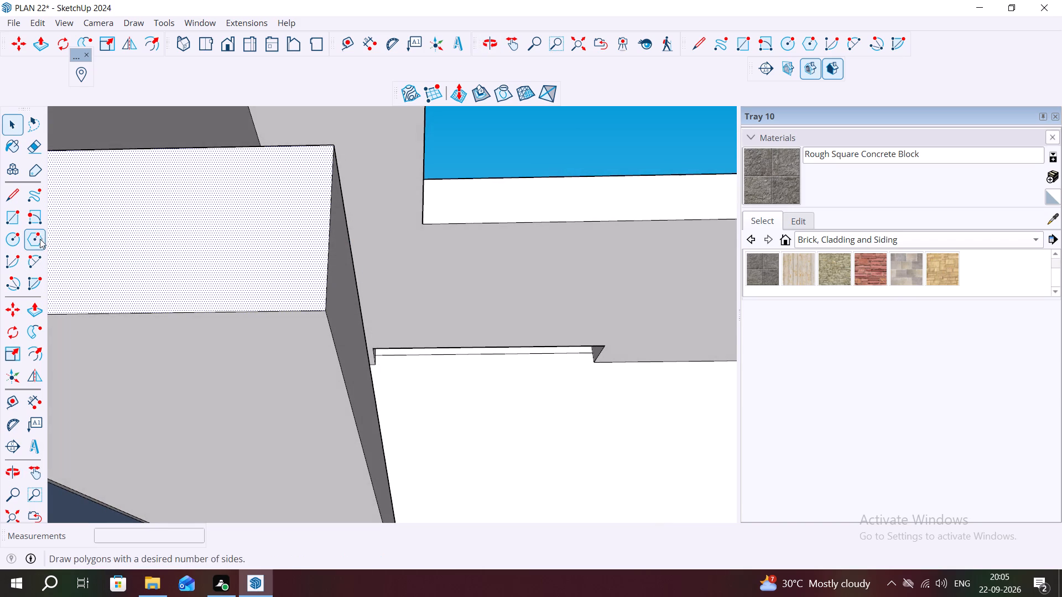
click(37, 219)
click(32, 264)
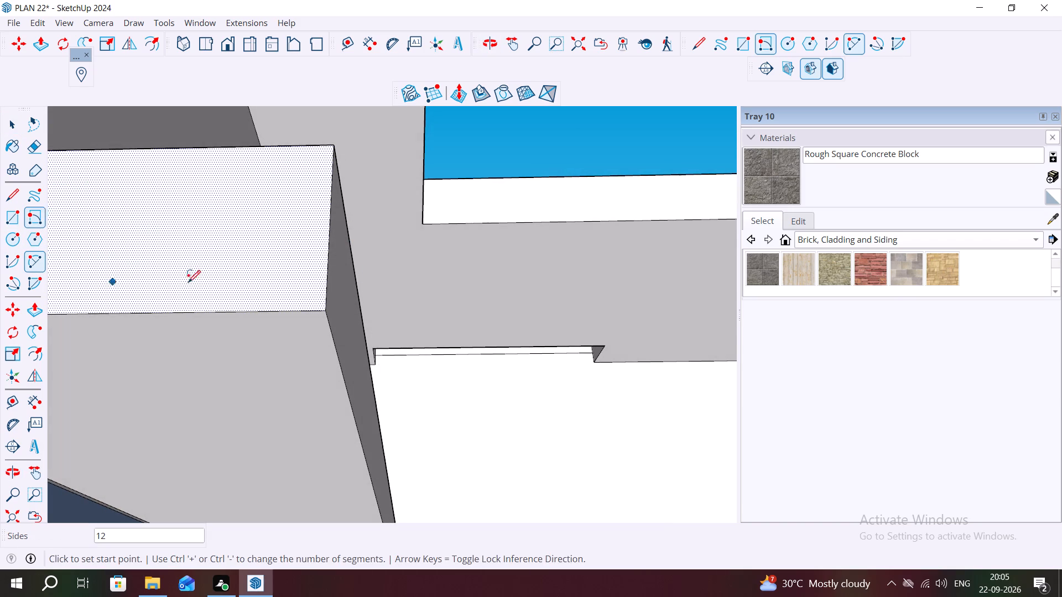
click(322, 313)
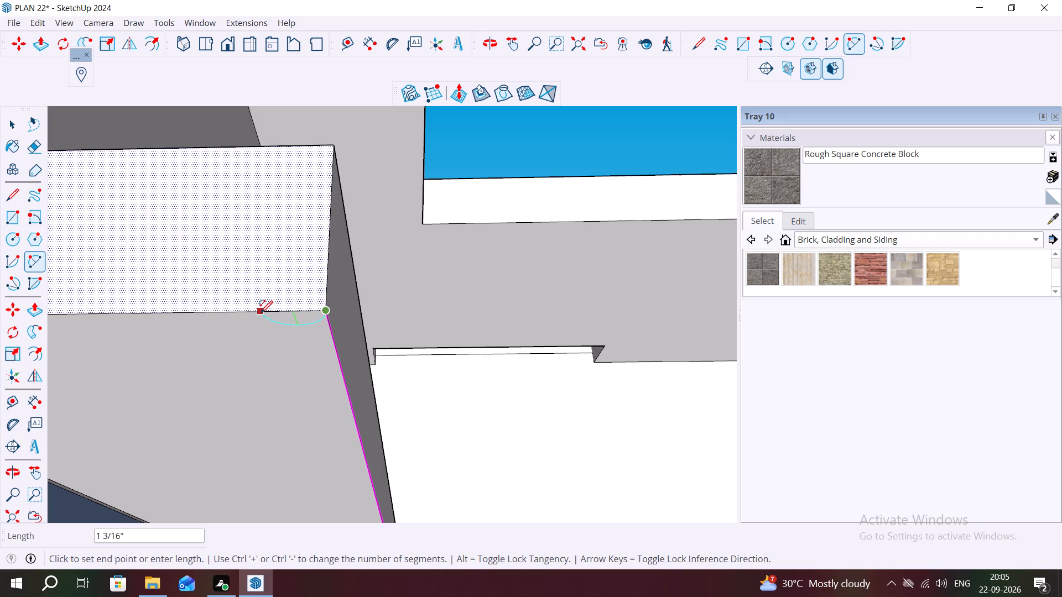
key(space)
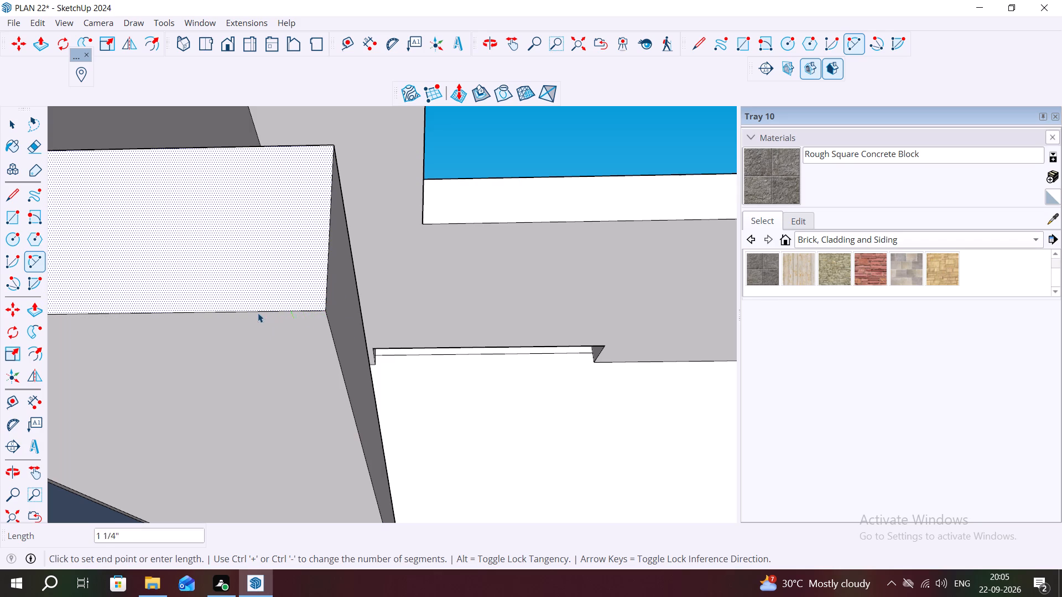
Draw a two-point arc bulging about 5/16" below the sunshade end face's bottom edge, ending at its lower outer corner.
click(34, 255)
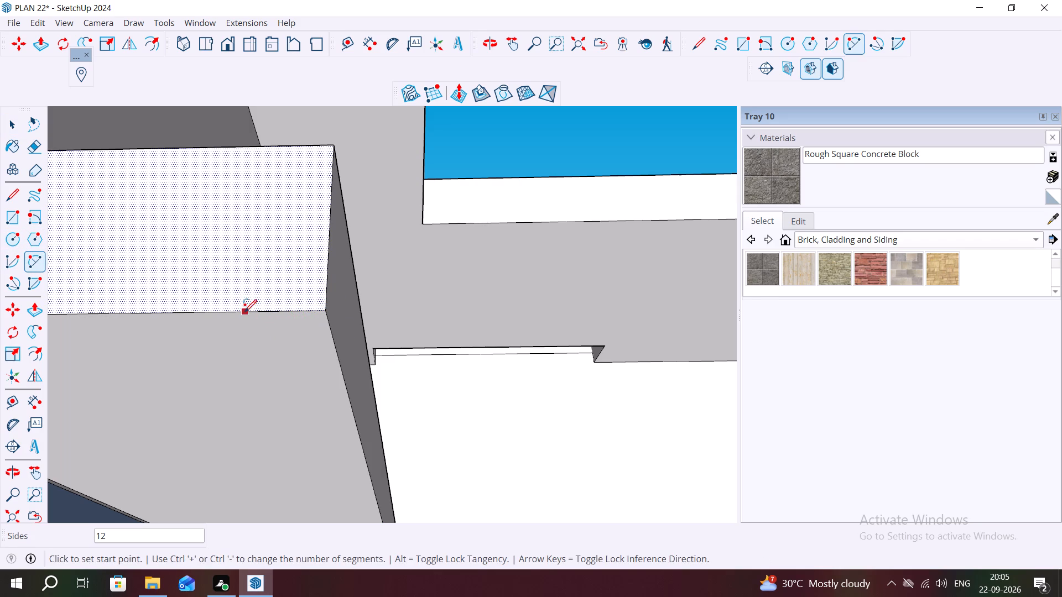
click(262, 313)
click(322, 312)
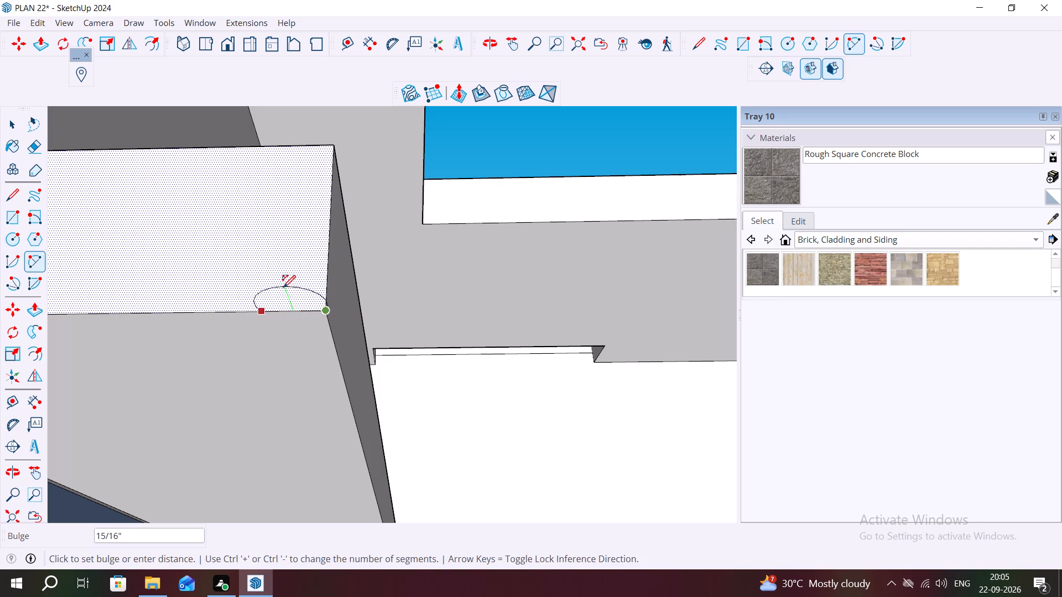
click(286, 326)
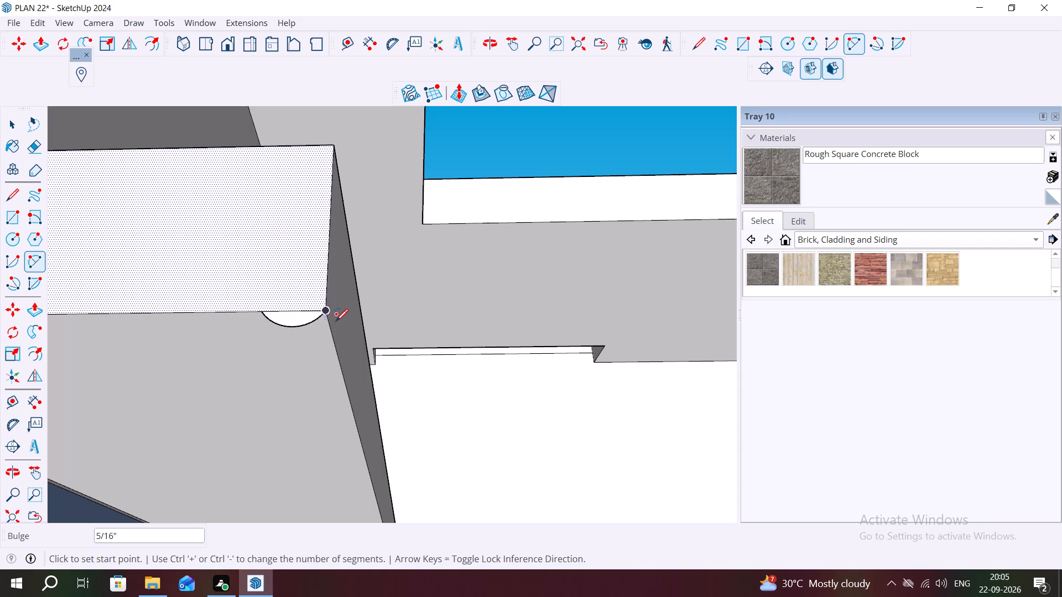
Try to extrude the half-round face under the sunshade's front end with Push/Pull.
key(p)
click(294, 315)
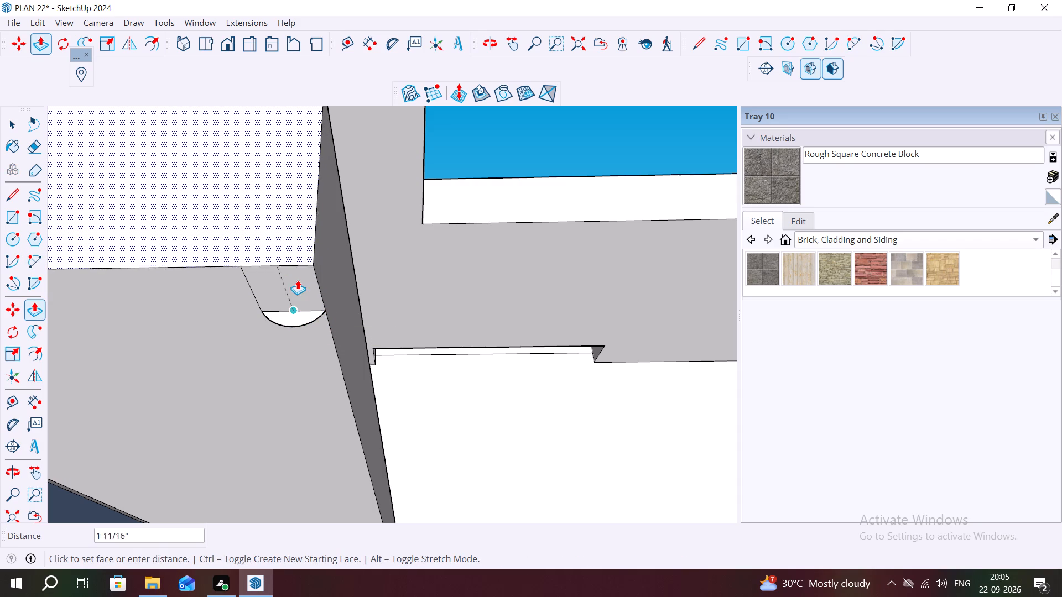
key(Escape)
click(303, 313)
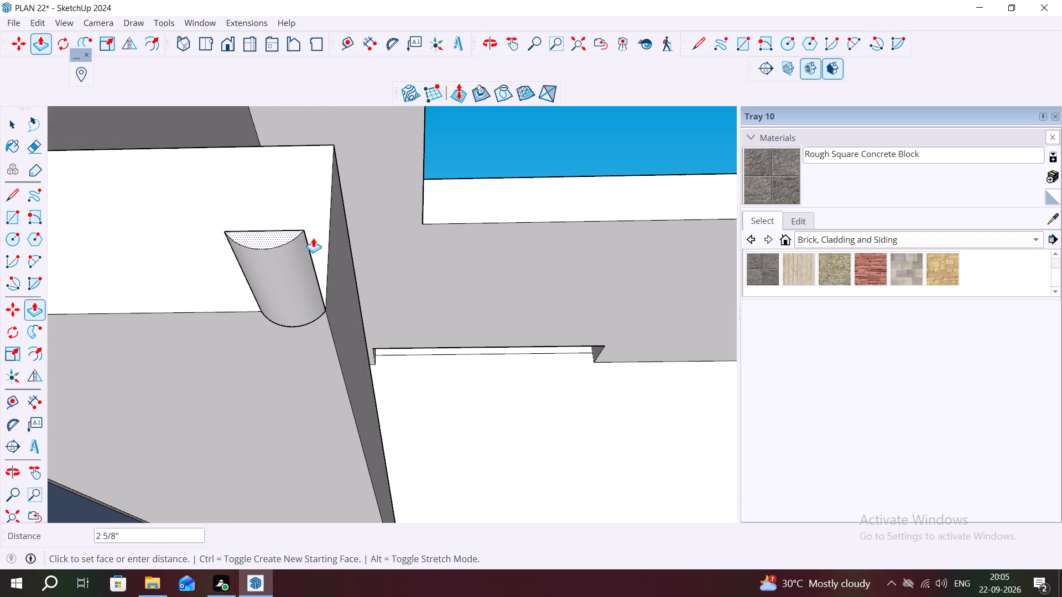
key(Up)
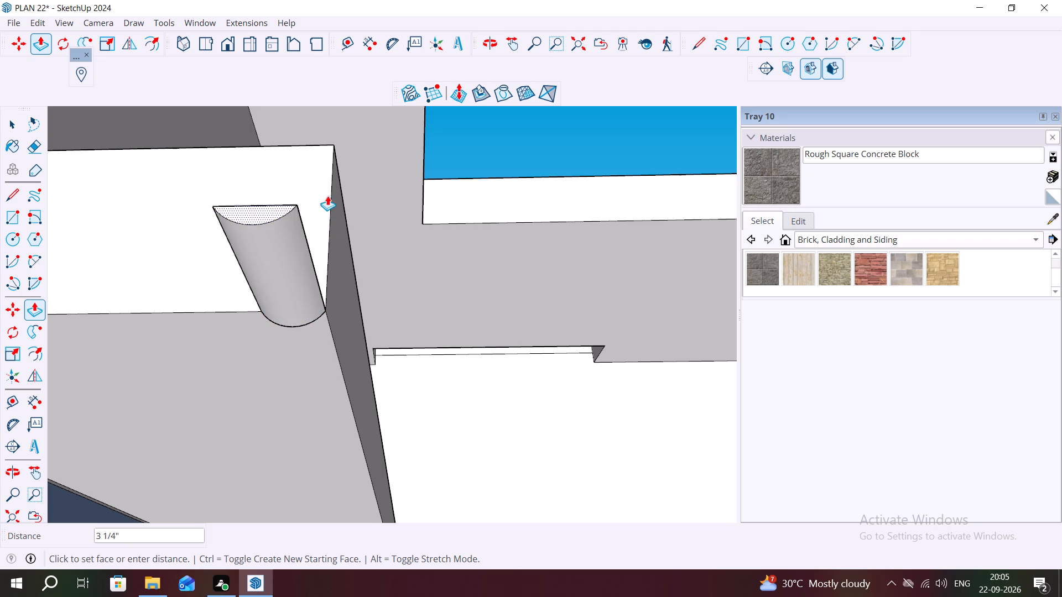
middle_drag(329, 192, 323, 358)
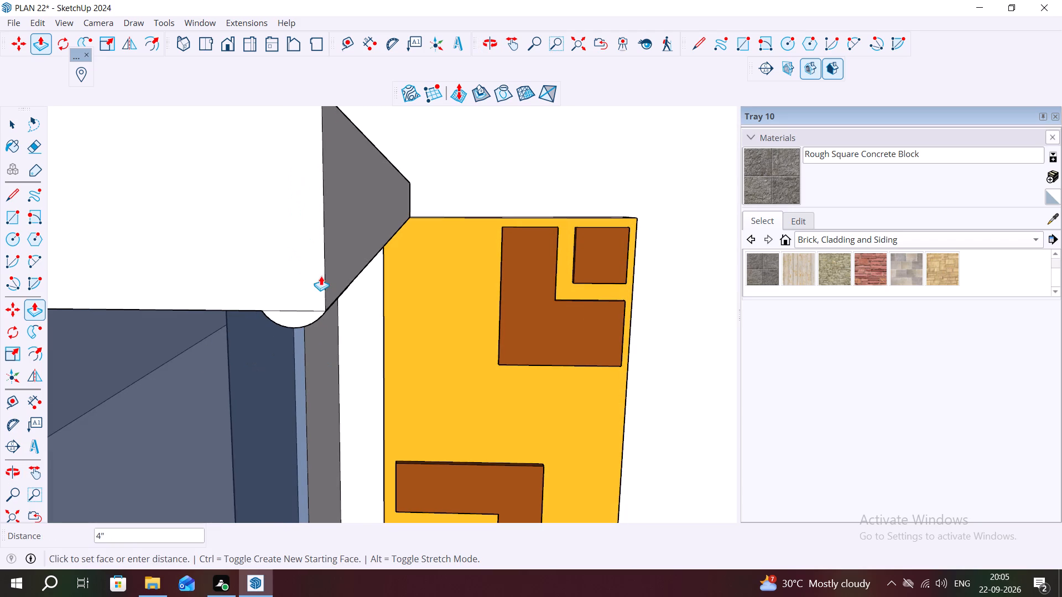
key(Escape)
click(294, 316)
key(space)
Erase the straight edge separating the half-round face from the sunshade's front end face.
click(304, 314)
scroll(303, 310, up, 2)
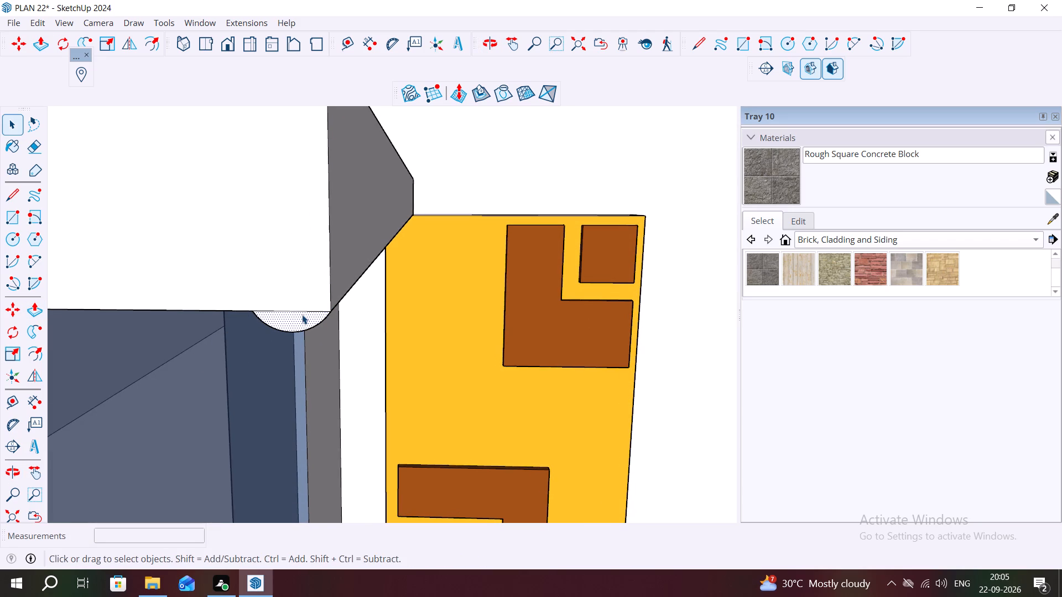
key(e)
click(295, 312)
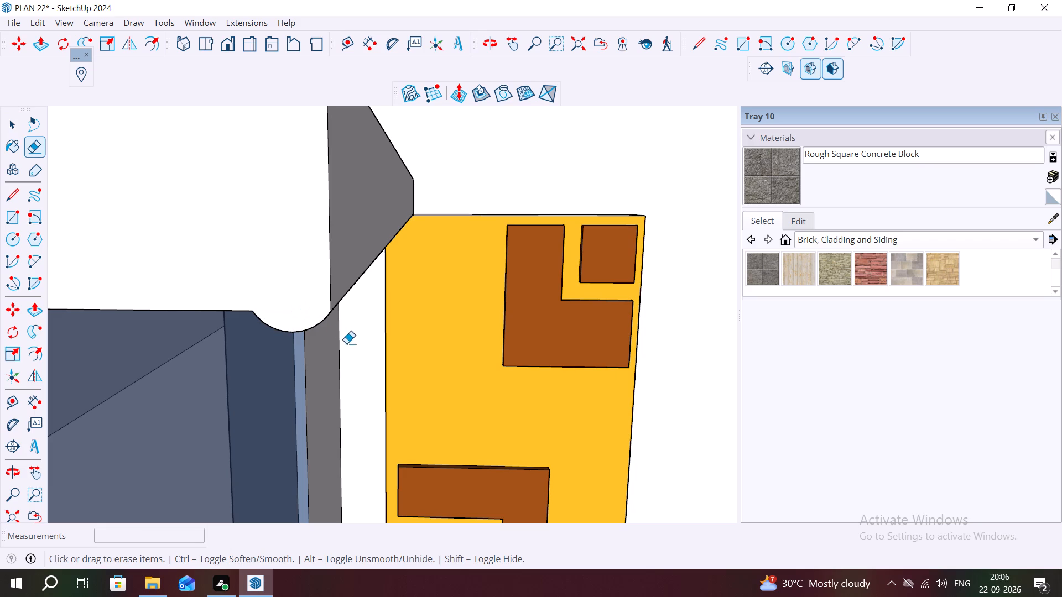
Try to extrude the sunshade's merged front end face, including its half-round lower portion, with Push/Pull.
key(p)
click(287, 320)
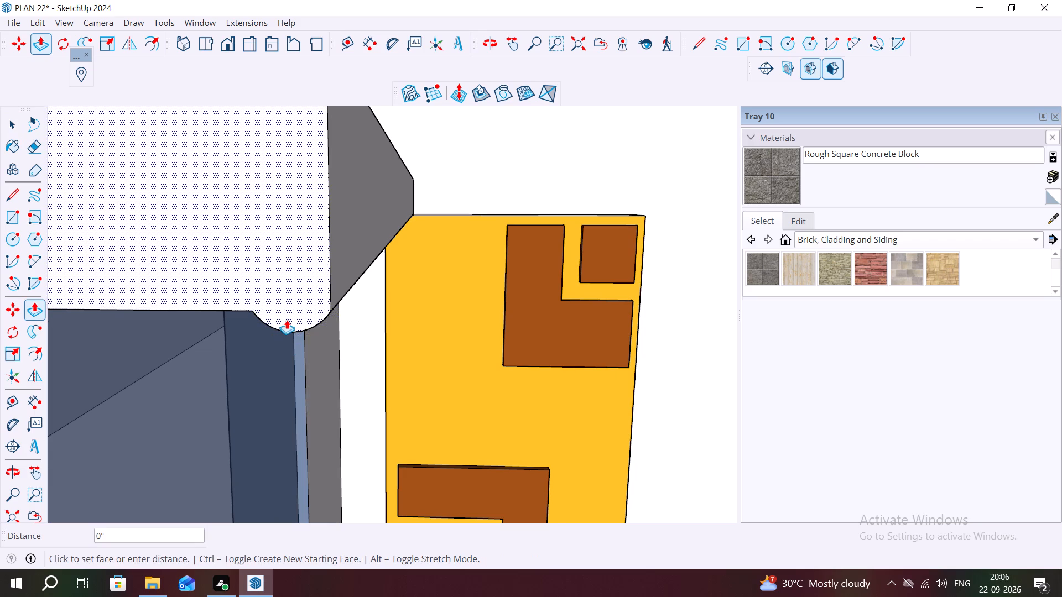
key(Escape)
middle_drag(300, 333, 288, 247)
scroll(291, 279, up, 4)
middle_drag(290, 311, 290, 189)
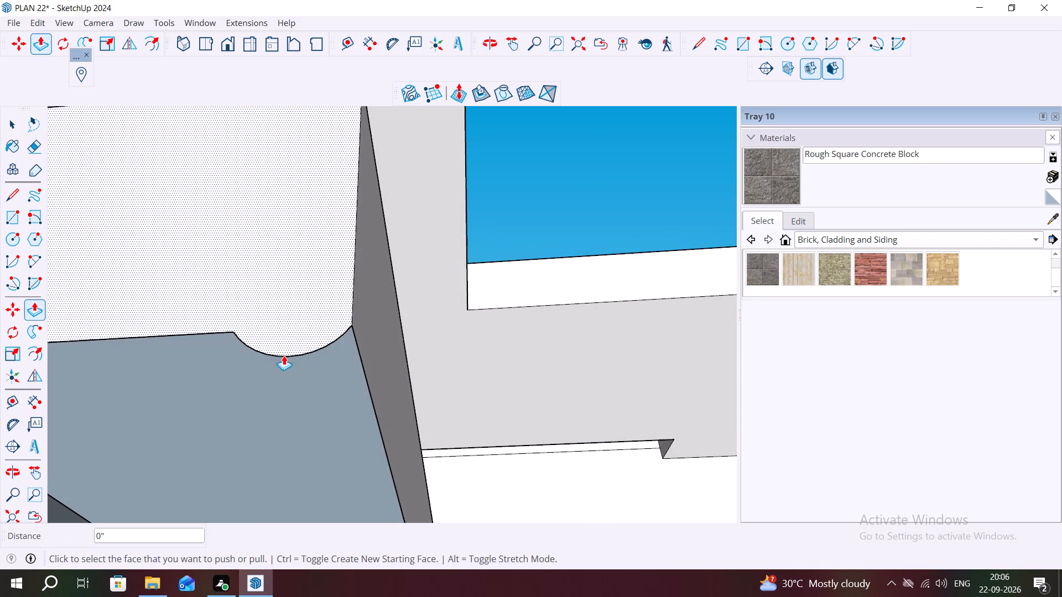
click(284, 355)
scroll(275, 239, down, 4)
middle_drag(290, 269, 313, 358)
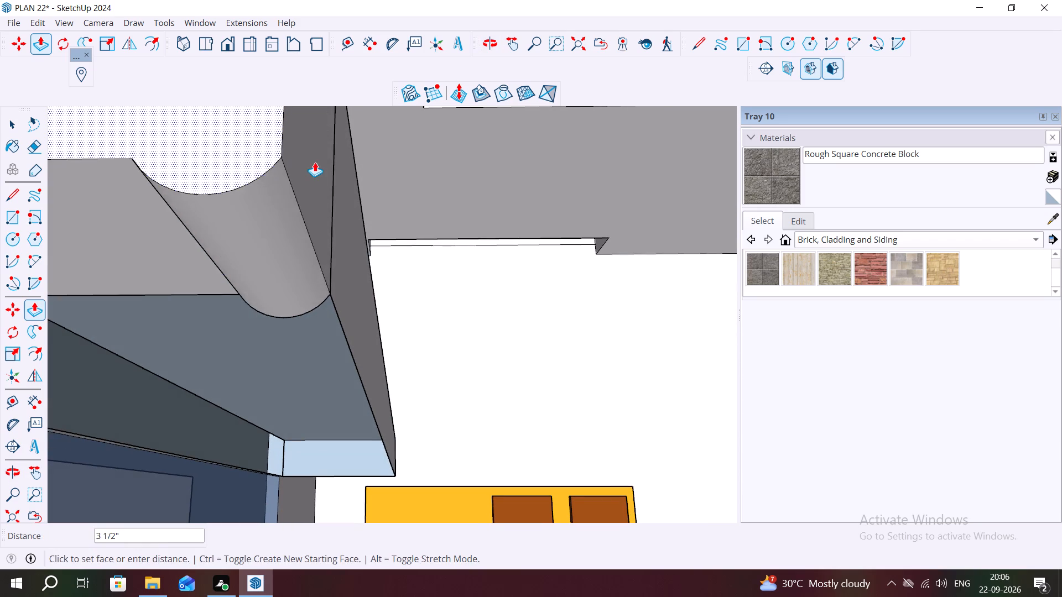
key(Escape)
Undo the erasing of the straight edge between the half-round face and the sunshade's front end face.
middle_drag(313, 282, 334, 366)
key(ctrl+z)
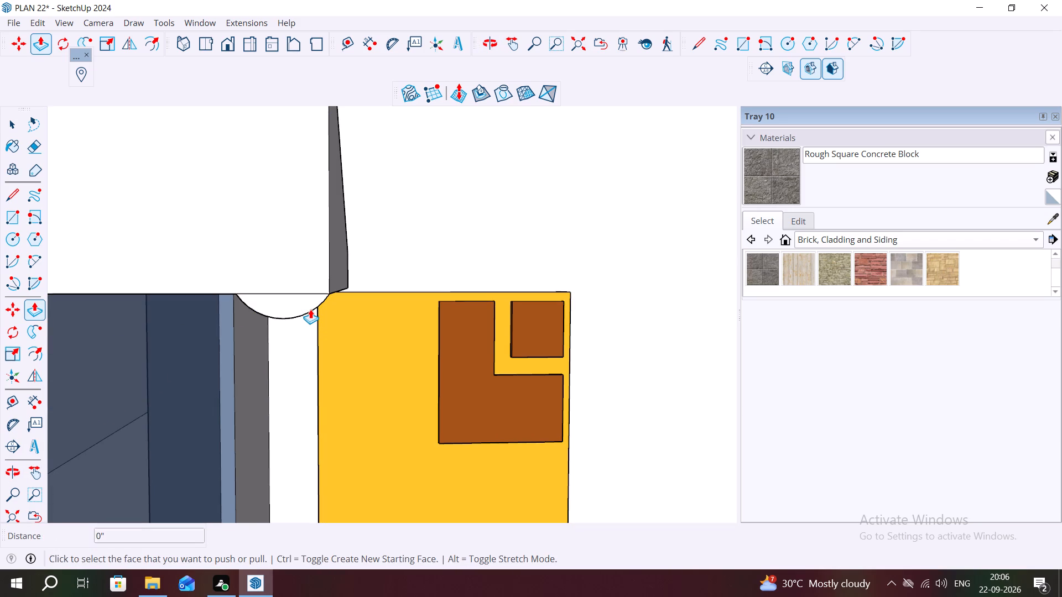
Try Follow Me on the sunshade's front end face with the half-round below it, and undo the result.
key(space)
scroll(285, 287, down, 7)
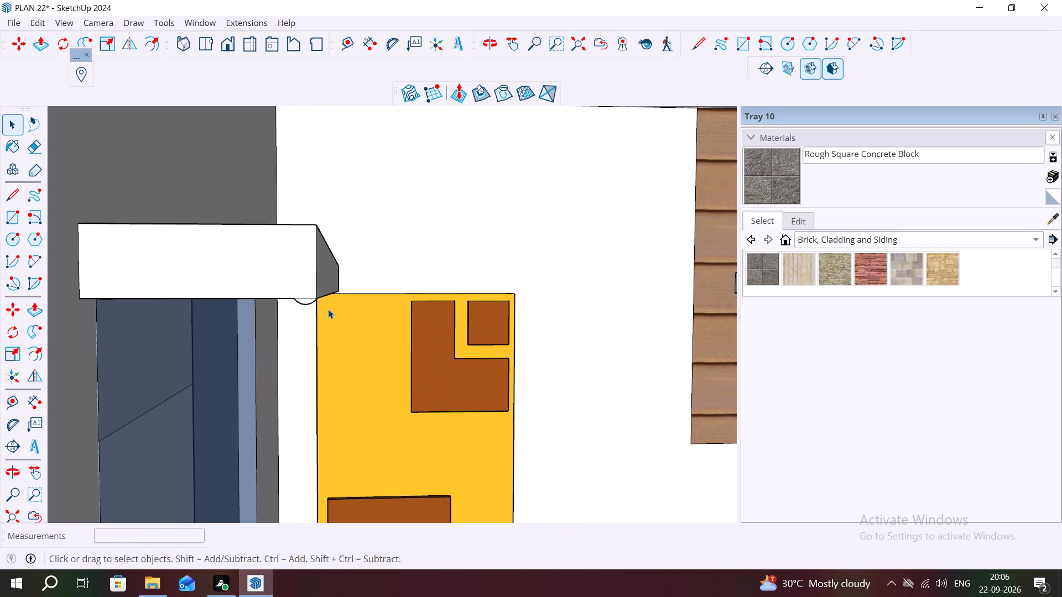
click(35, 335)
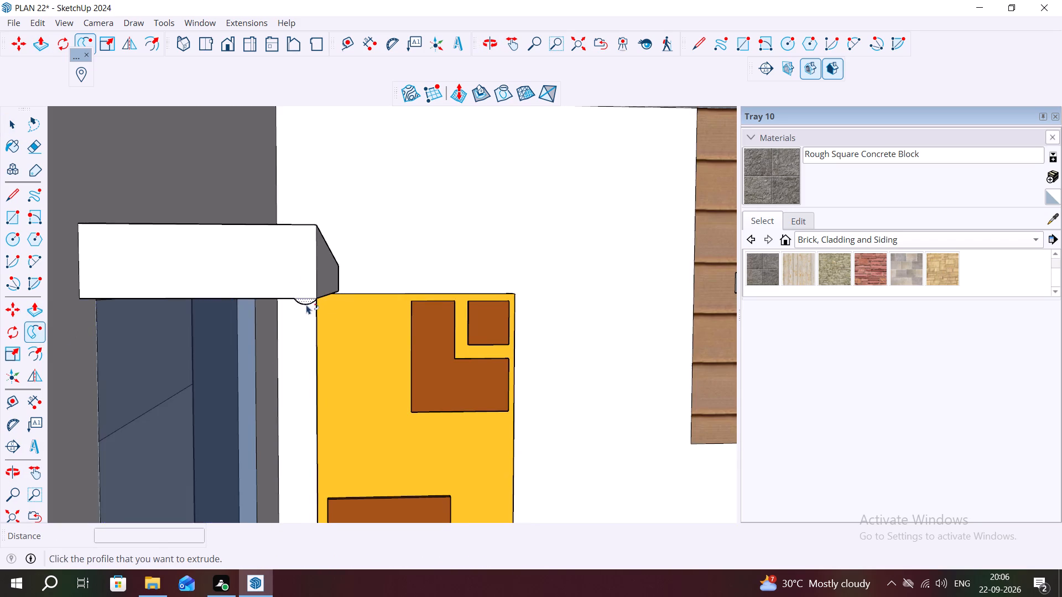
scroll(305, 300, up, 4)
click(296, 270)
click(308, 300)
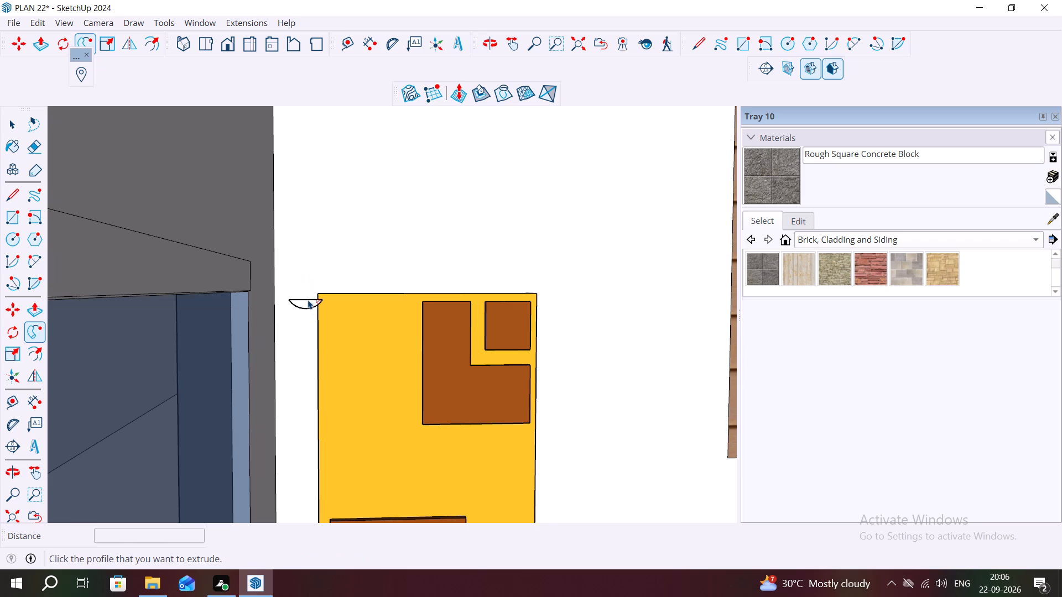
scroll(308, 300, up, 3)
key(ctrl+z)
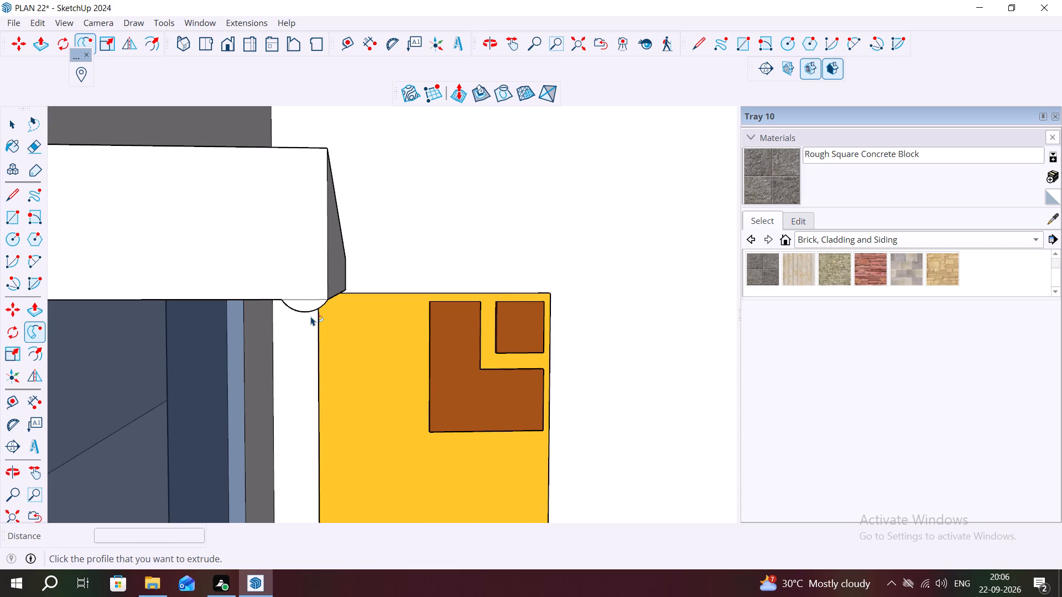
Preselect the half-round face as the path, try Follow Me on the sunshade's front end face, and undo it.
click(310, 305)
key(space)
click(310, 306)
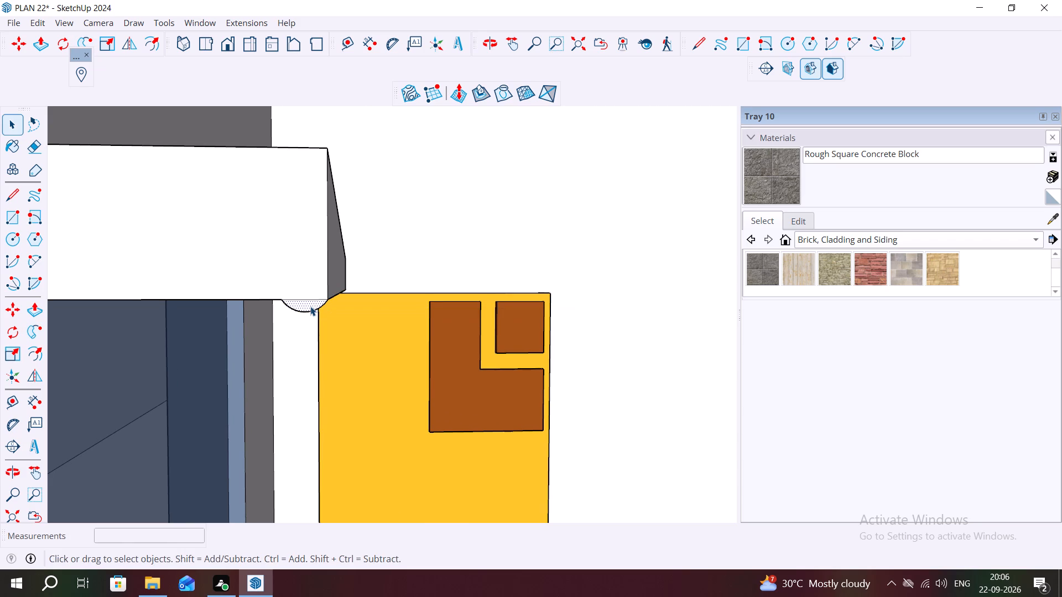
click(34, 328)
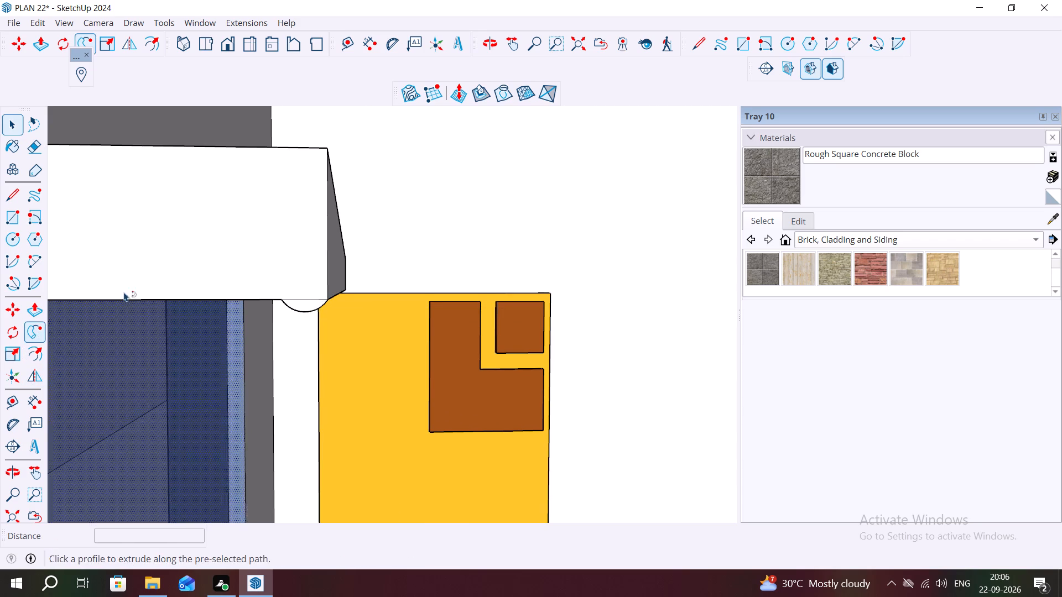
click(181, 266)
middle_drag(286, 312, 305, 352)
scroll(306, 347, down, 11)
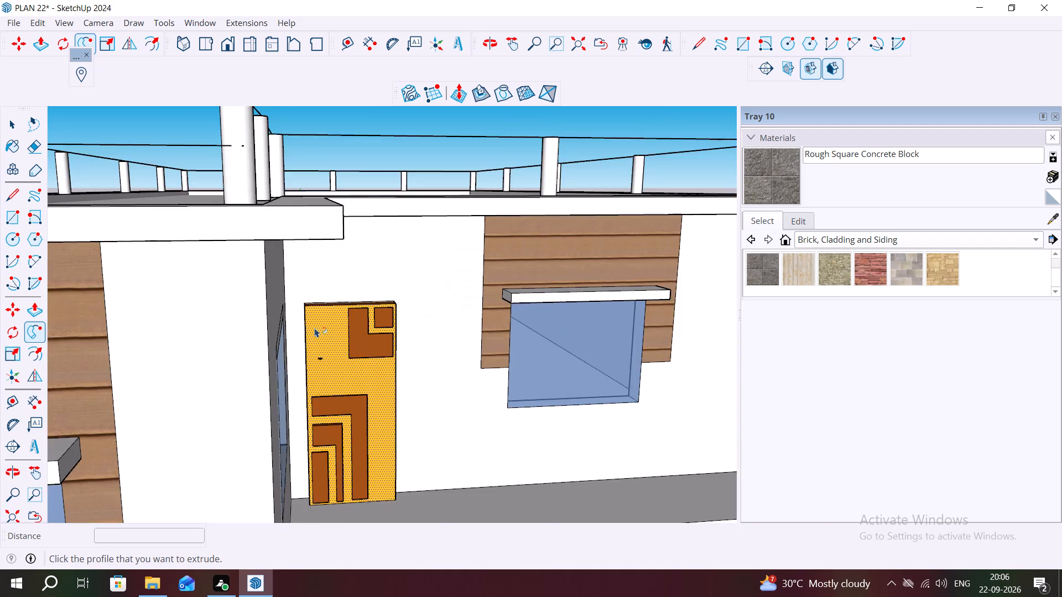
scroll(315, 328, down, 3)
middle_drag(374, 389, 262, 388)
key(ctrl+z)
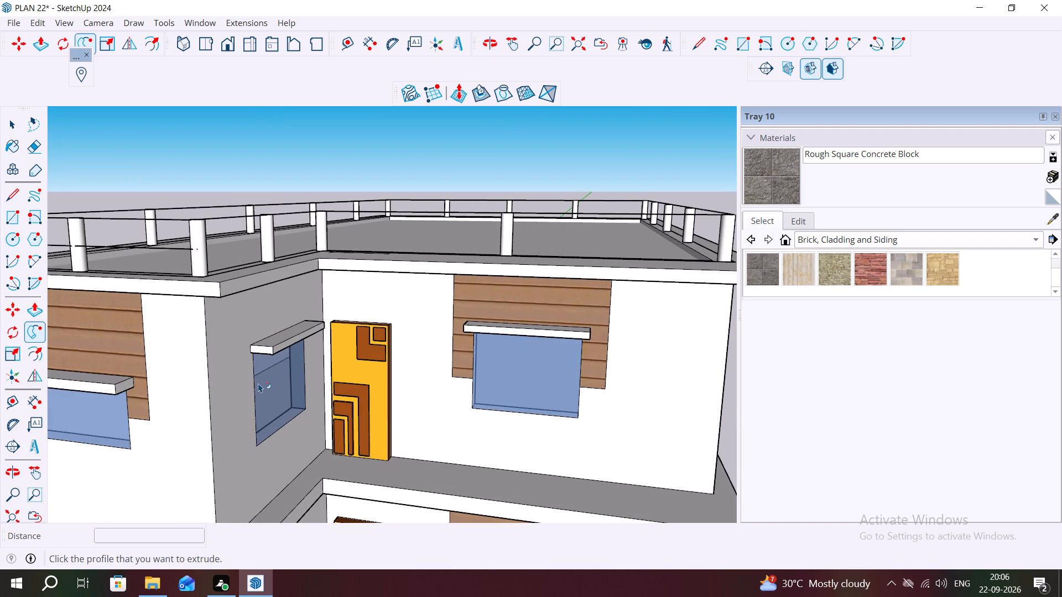
Undo the arc drawn below the bottom edge of the sunshade's front end face.
key(ctrl+z)
Inspect the upper-floor side window's sunshade up close, checking its front end face, underside and long outer side.
scroll(268, 352, up, 9)
middle_drag(288, 375, 307, 319)
scroll(301, 314, up, 9)
middle_drag(289, 289, 329, 262)
scroll(341, 259, down, 5)
middle_drag(383, 273, 383, 312)
scroll(383, 306, up, 8)
middle_drag(408, 306, 408, 281)
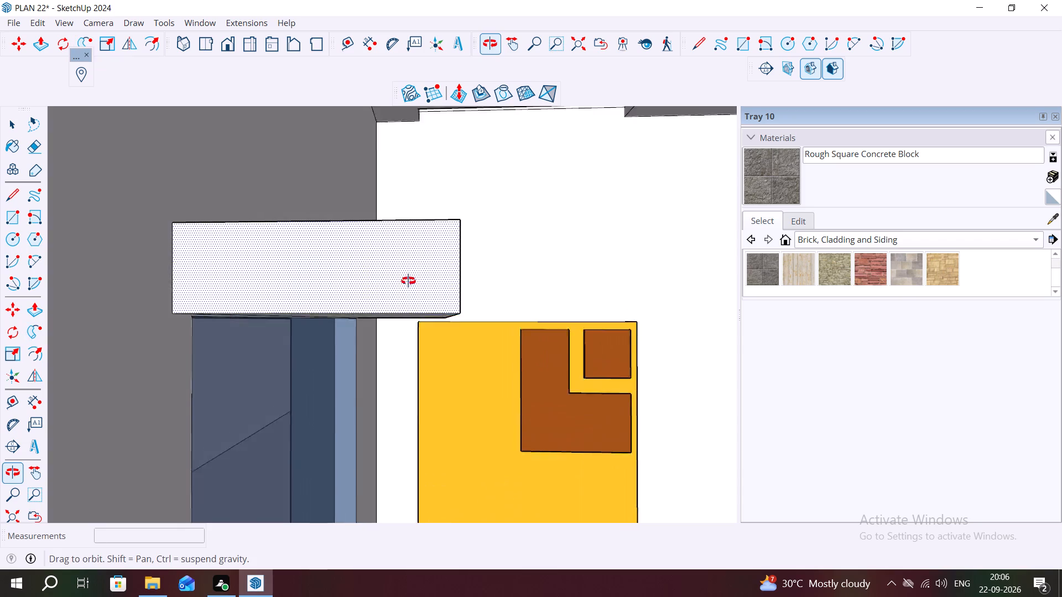
middle_drag(408, 281, 361, 207)
scroll(392, 248, up, 1)
scroll(599, 371, down, 7)
middle_drag(545, 377, 369, 436)
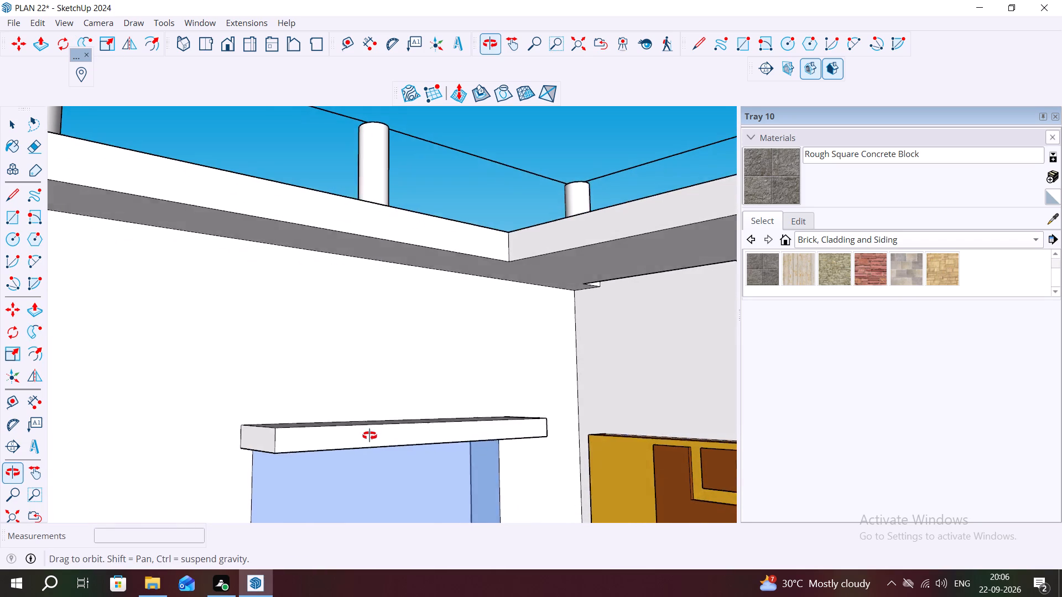
middle_drag(369, 436, 368, 431)
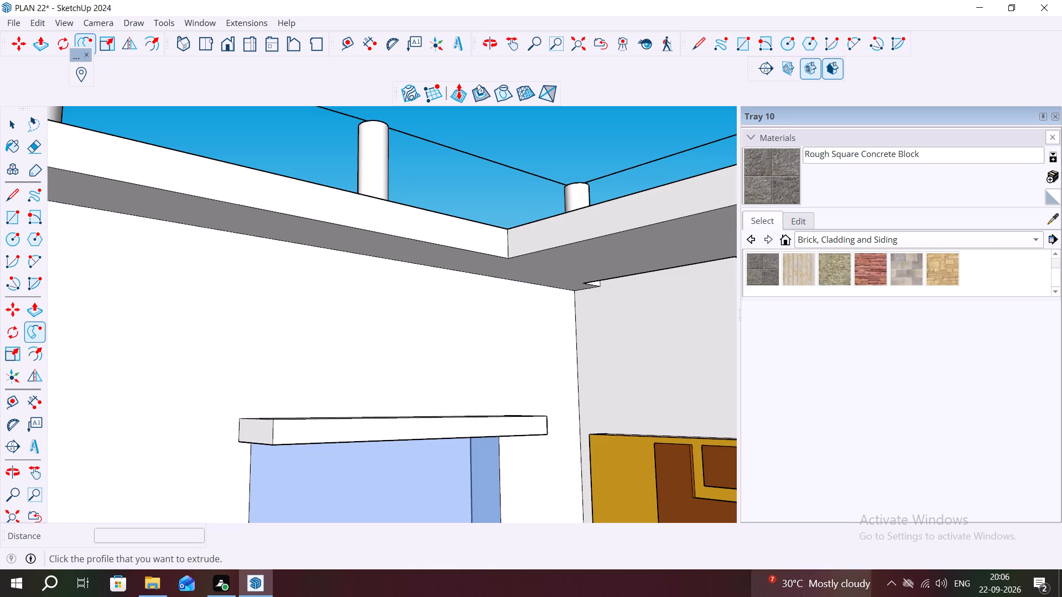
Review the whole two-storey house from several angles, examining the front windows, sunshades, doors, gate and roof railing.
scroll(504, 506, down, 13)
scroll(435, 415, up, 1)
scroll(435, 415, down, 1)
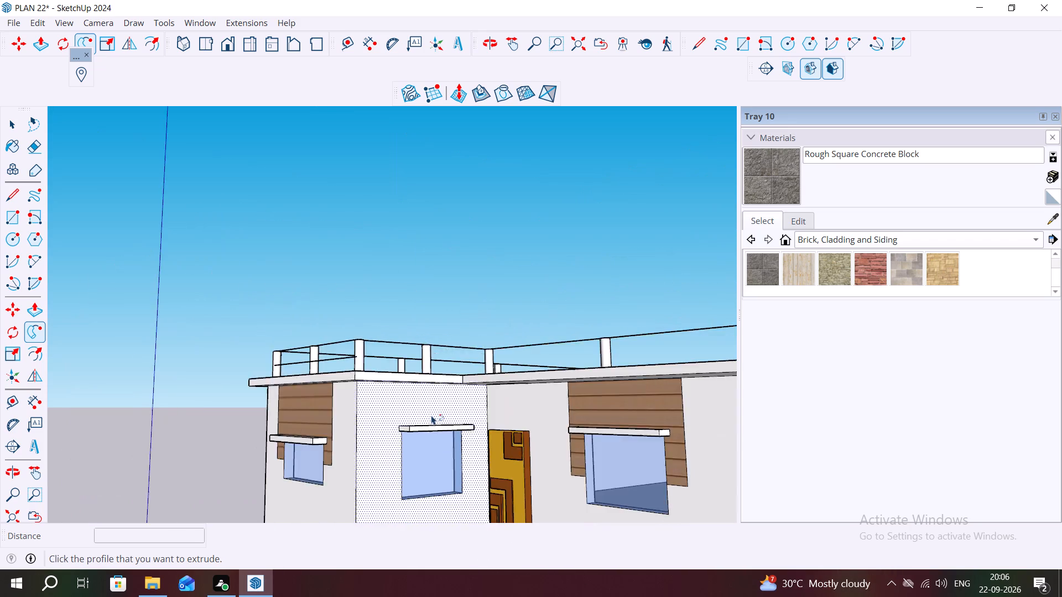
scroll(431, 415, down, 2)
scroll(425, 413, up, 1)
scroll(425, 413, down, 12)
middle_drag(366, 324, 377, 389)
scroll(378, 390, down, 1)
scroll(468, 390, up, 8)
scroll(405, 337, down, 10)
middle_drag(514, 387, 582, 409)
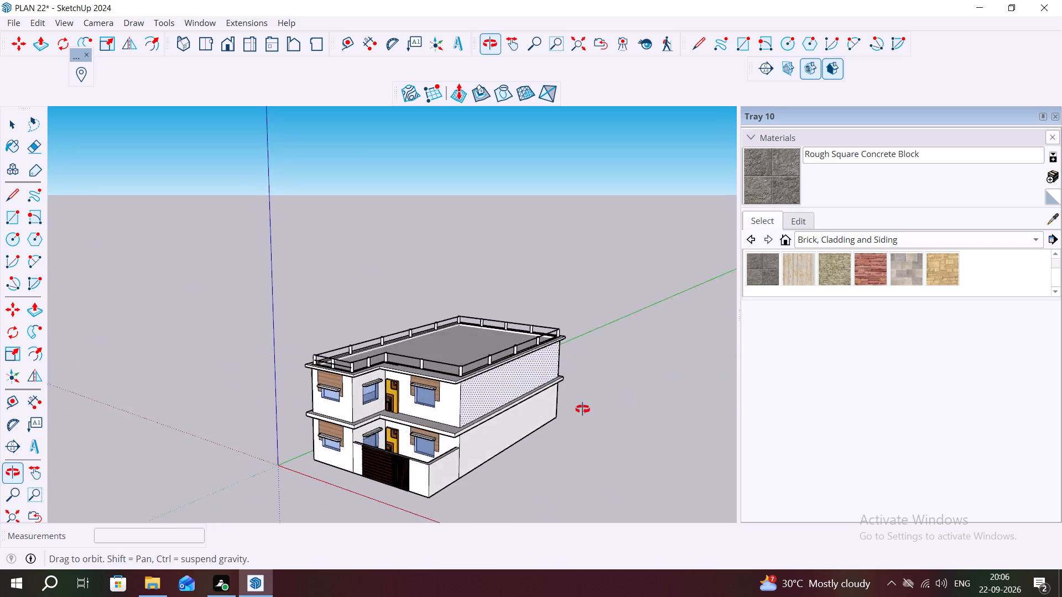
middle_drag(582, 409, 603, 415)
scroll(428, 428, up, 9)
middle_drag(431, 416, 485, 274)
scroll(476, 326, up, 1)
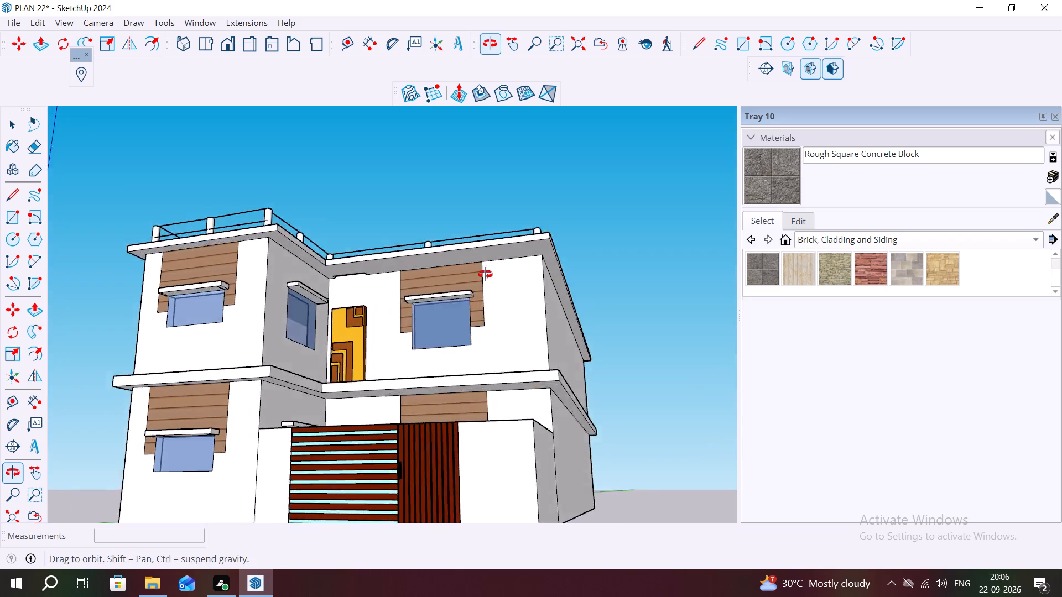
middle_drag(485, 274, 513, 329)
scroll(464, 302, down, 5)
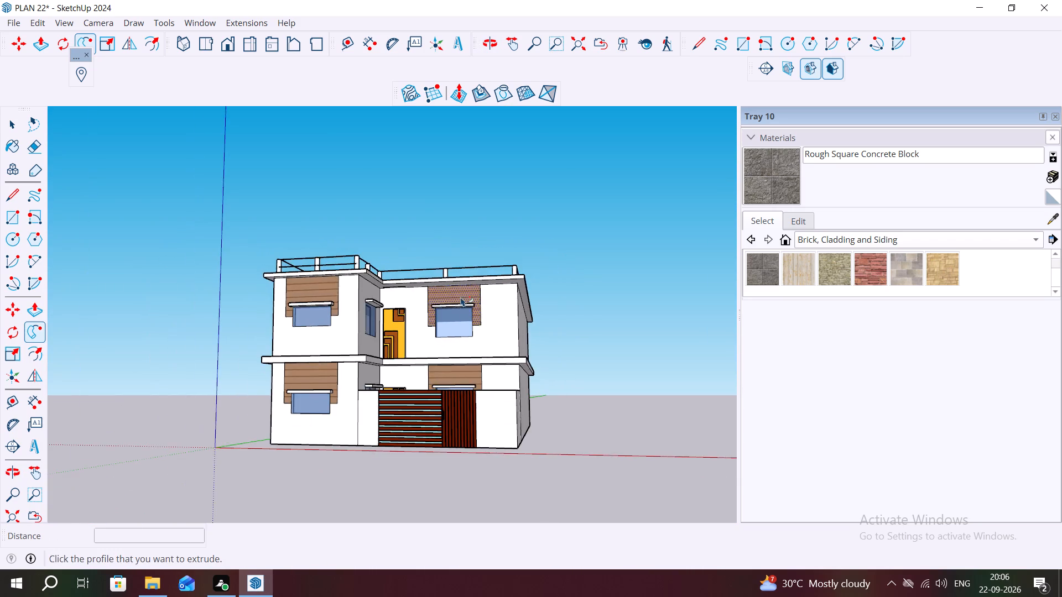
middle_drag(525, 327, 526, 378)
scroll(526, 380, up, 4)
middle_click(559, 381)
scroll(560, 384, down, 2)
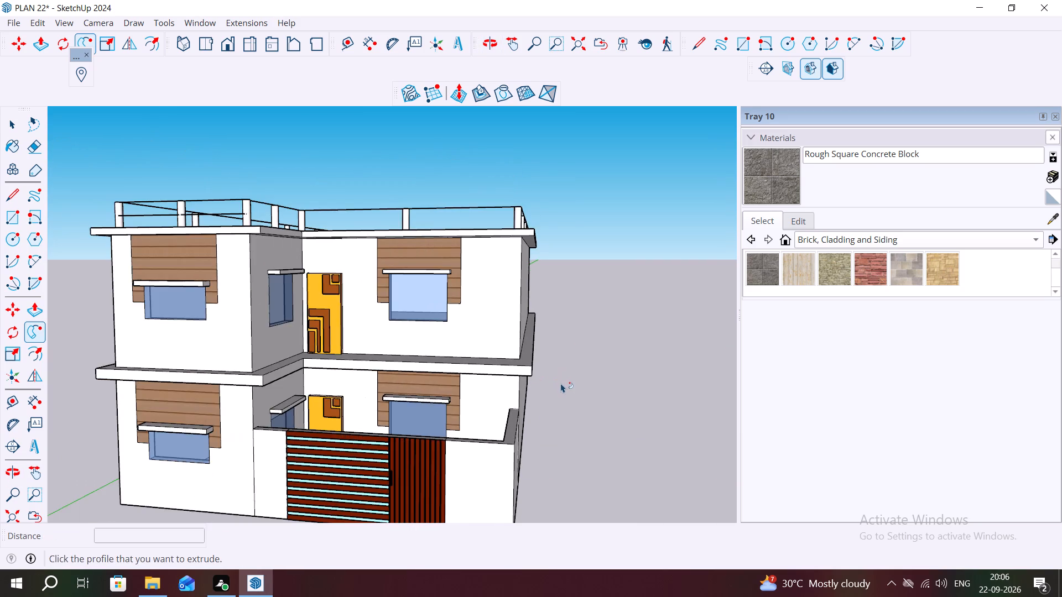
scroll(561, 383, down, 3)
middle_drag(580, 382, 550, 410)
scroll(490, 392, up, 3)
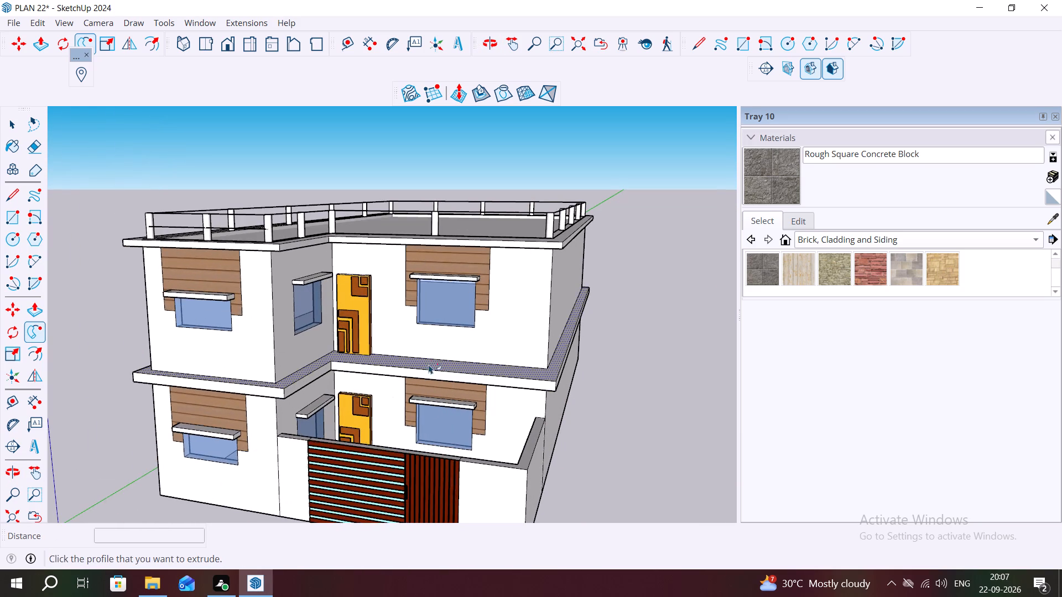
scroll(423, 362, down, 1)
scroll(377, 327, down, 3)
middle_drag(462, 417, 457, 442)
scroll(445, 429, up, 4)
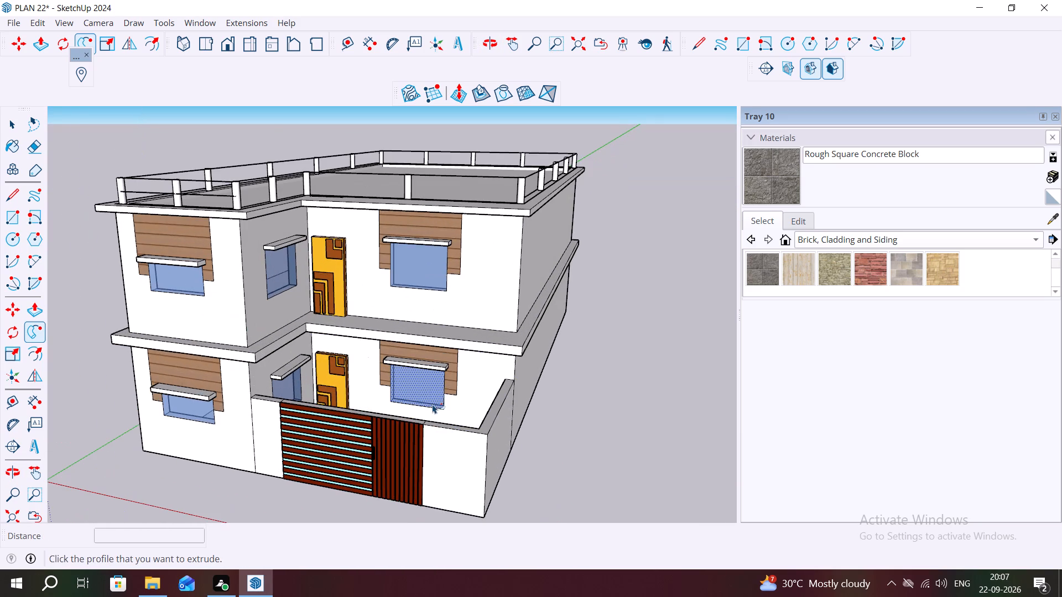
middle_drag(425, 386, 441, 364)
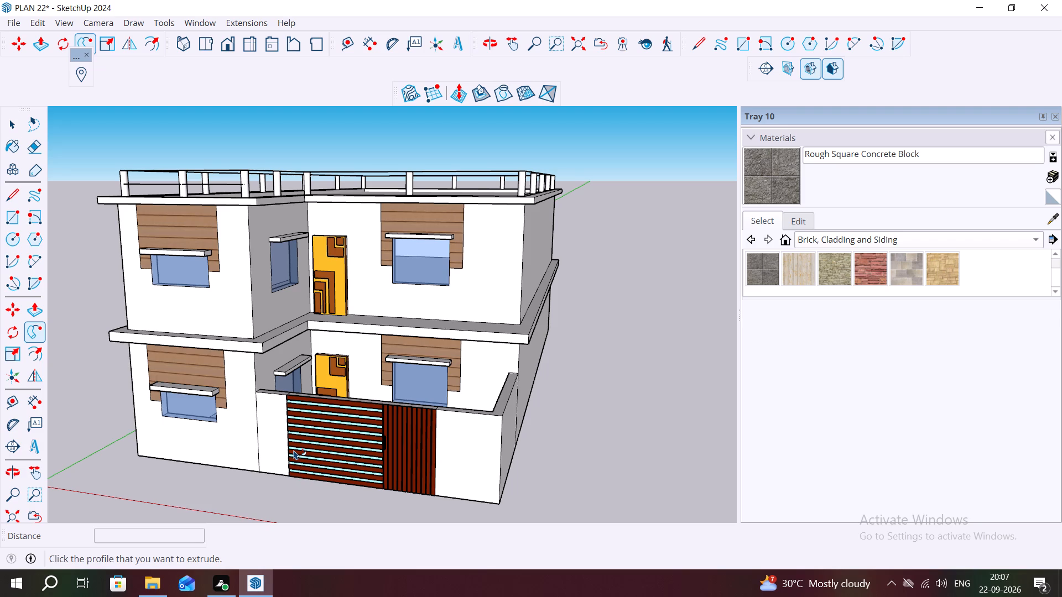
scroll(210, 502, down, 2)
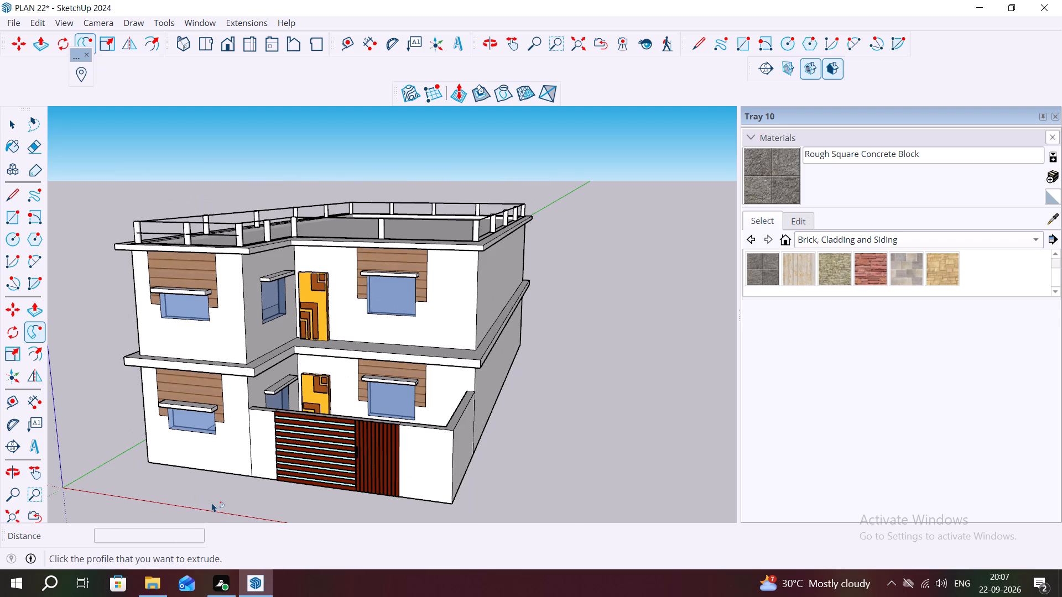
key(Escape)
scroll(679, 513, down, 5)
middle_drag(492, 401, 512, 330)
scroll(496, 333, up, 5)
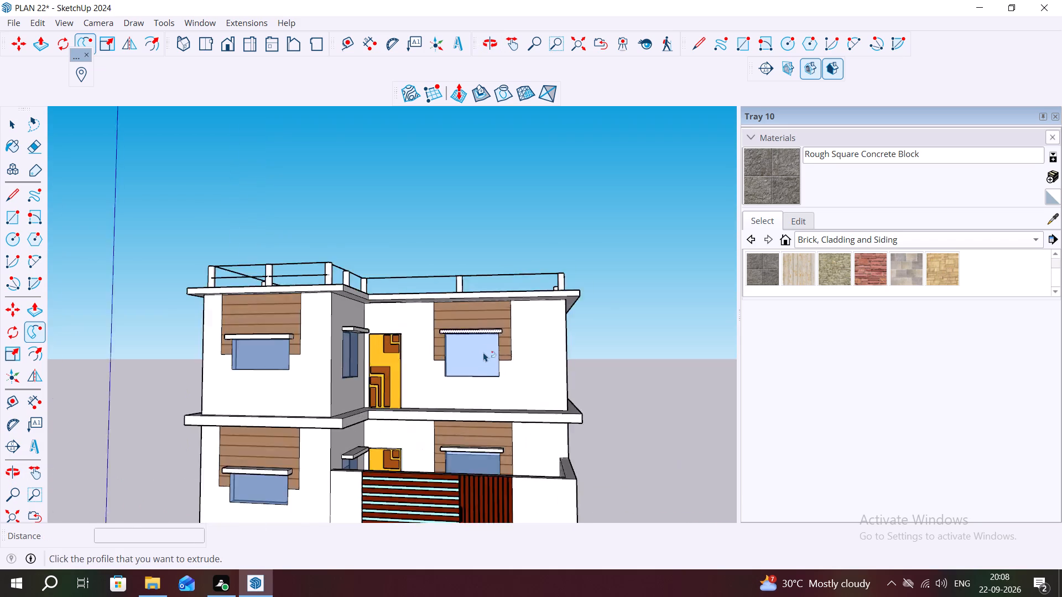
scroll(483, 352, up, 2)
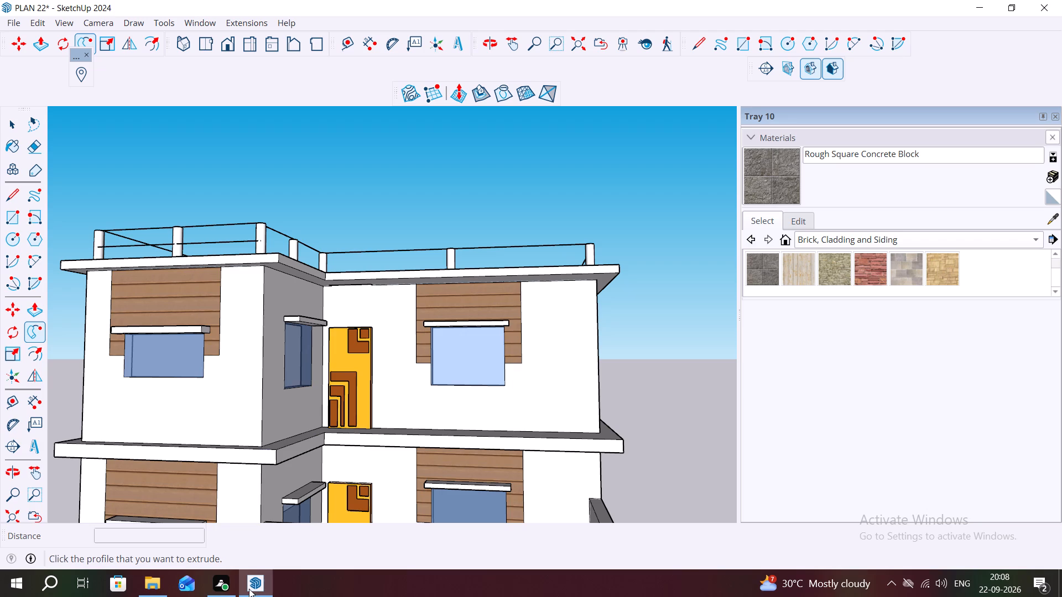
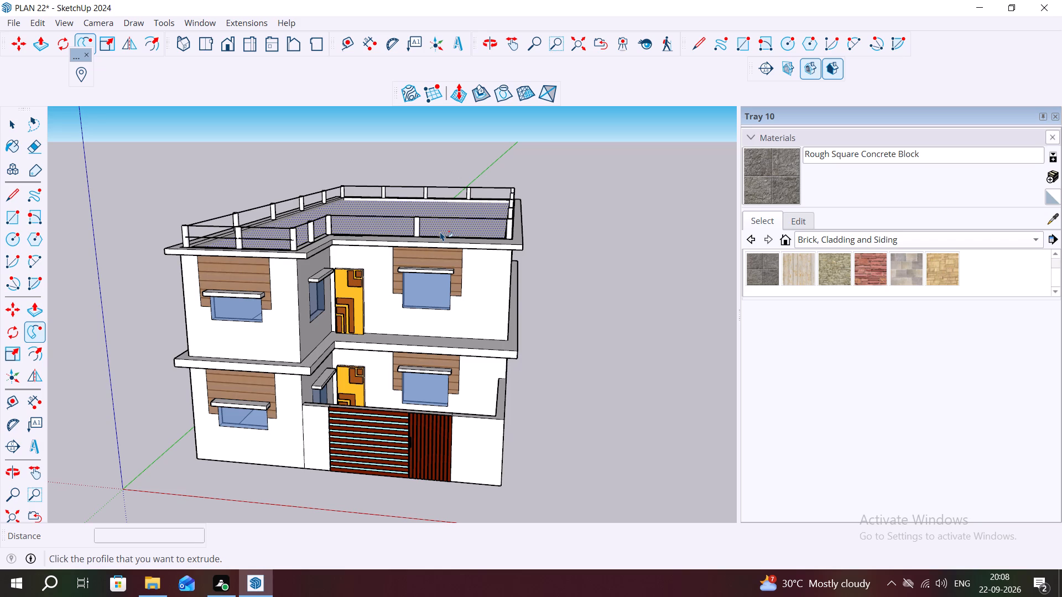
Review the whole house from above, the front corner and the long side, examining the roof terrace, railing and front elevation.
scroll(455, 313, down, 7)
middle_drag(473, 357, 478, 308)
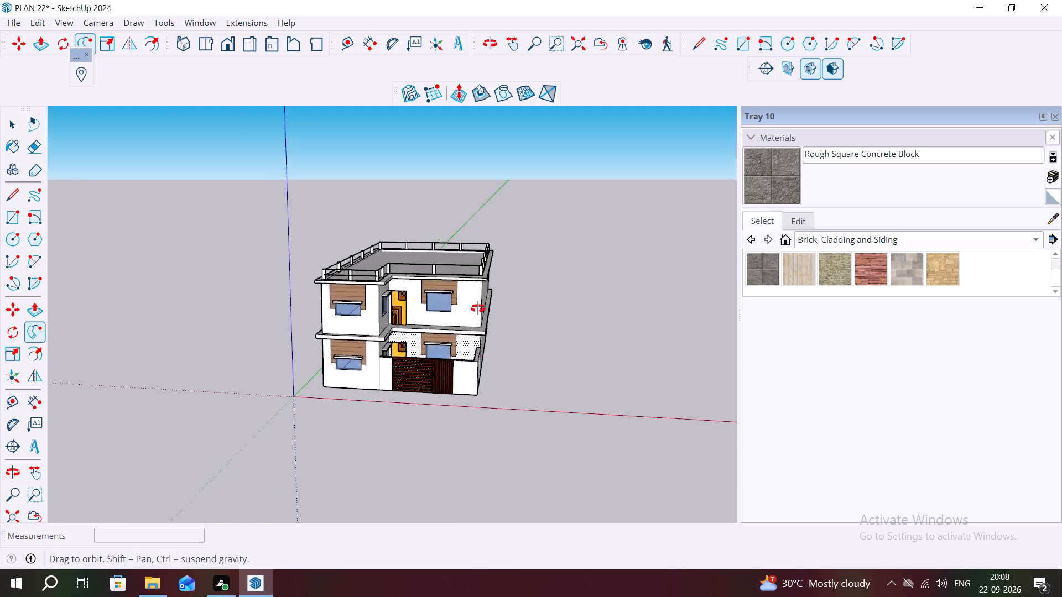
middle_drag(478, 308, 480, 261)
scroll(377, 247, up, 8)
middle_drag(445, 253, 434, 363)
scroll(374, 329, up, 3)
scroll(348, 286, down, 3)
scroll(348, 286, up, 1)
scroll(348, 286, down, 3)
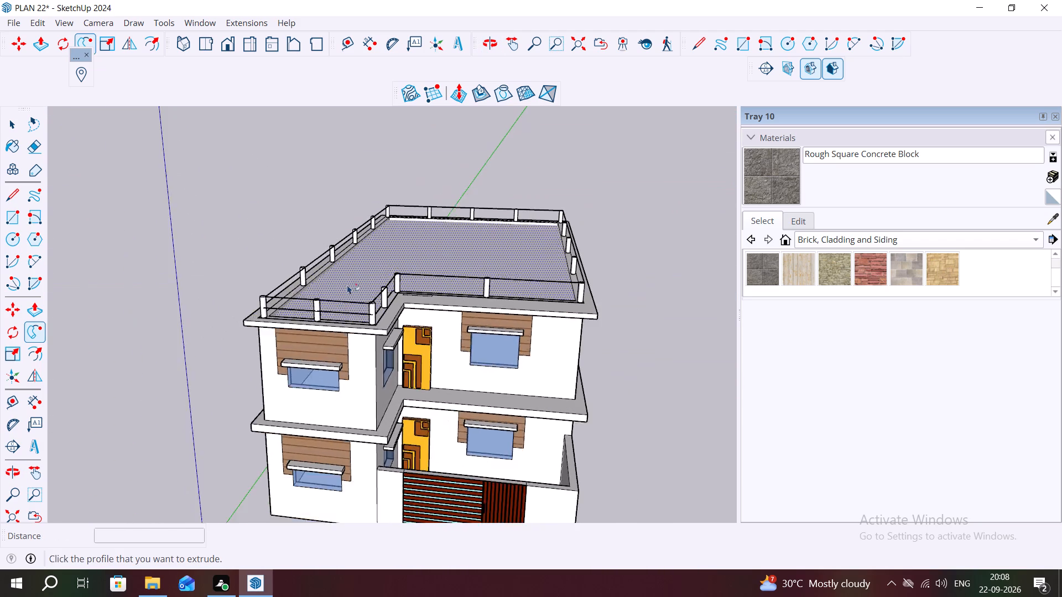
scroll(347, 285, down, 6)
middle_drag(418, 383, 430, 291)
scroll(431, 292, up, 8)
middle_drag(471, 345, 366, 373)
scroll(230, 305, down, 7)
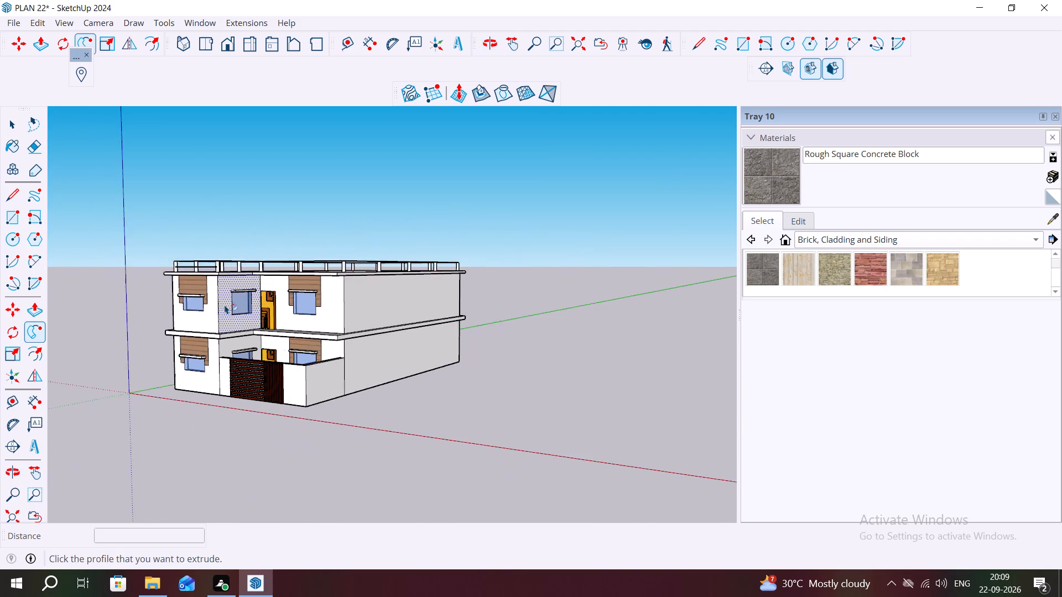
scroll(209, 326, up, 3)
scroll(171, 250, down, 4)
scroll(723, 281, down, 2)
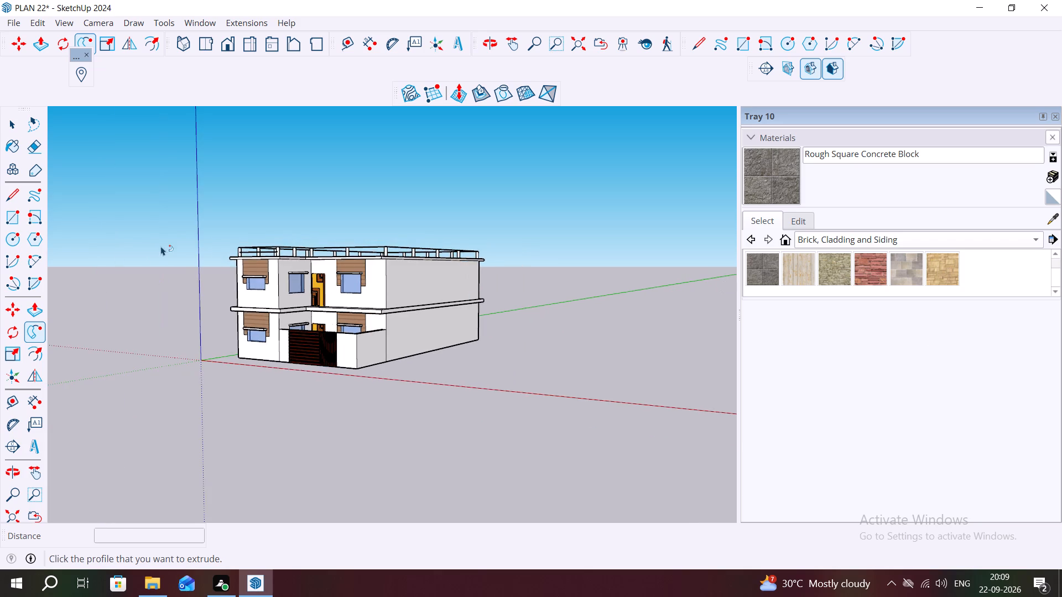
middle_drag(161, 246, 168, 291)
scroll(174, 295, up, 6)
middle_drag(274, 271, 348, 239)
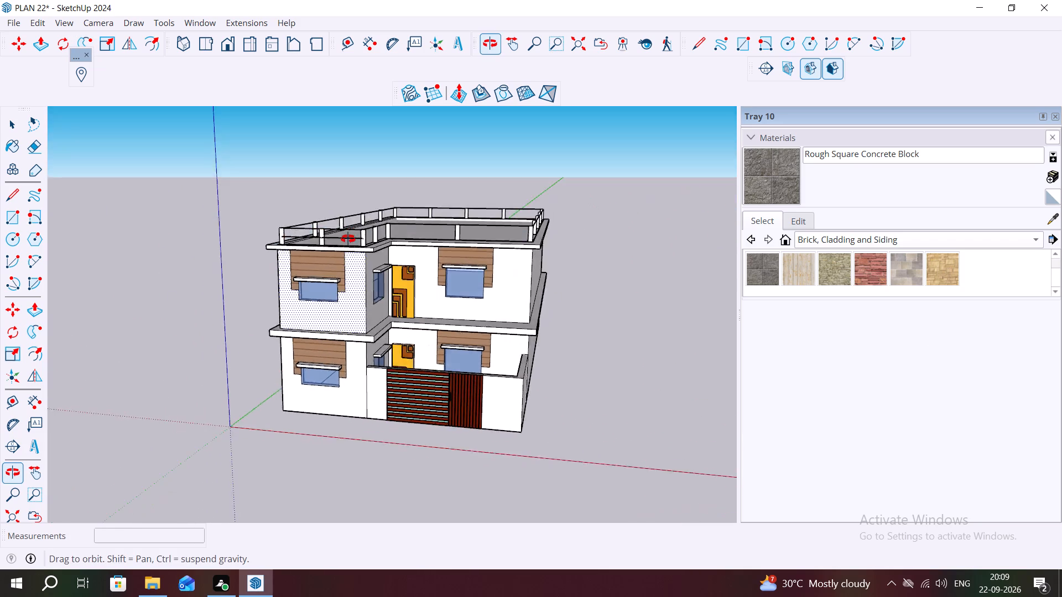
middle_drag(348, 239, 350, 232)
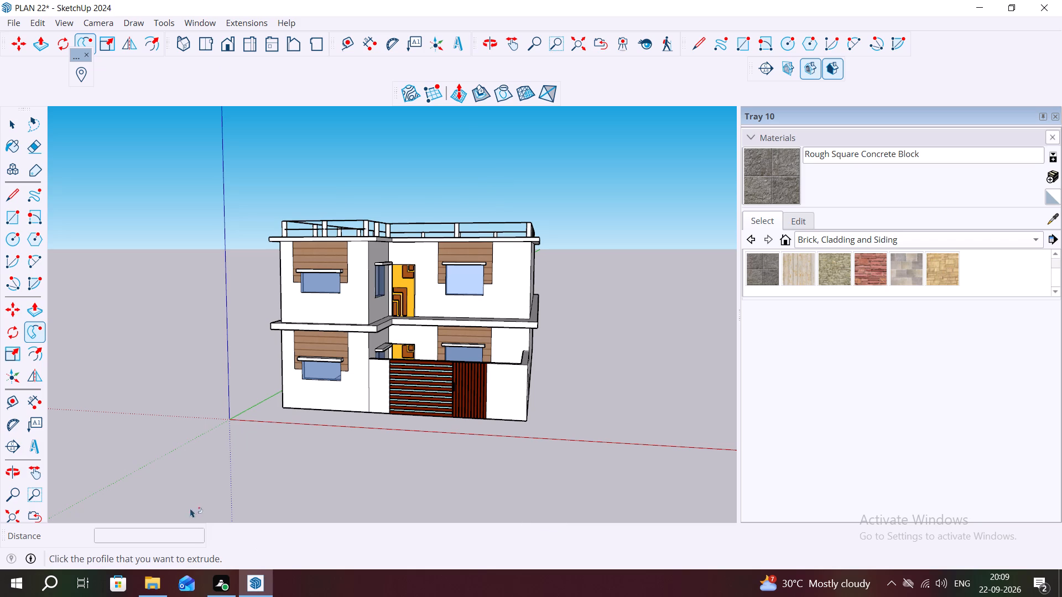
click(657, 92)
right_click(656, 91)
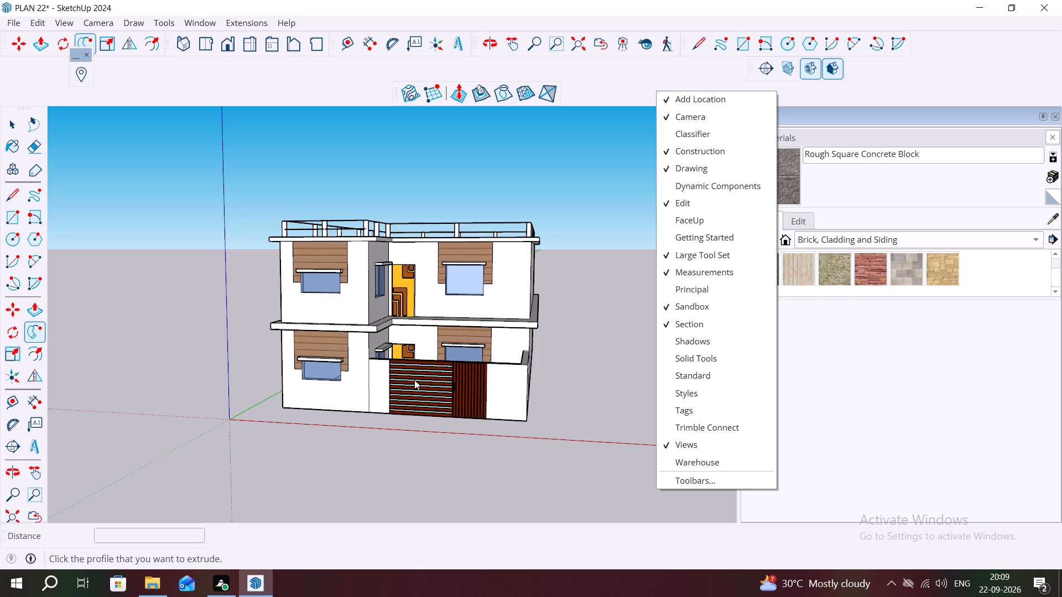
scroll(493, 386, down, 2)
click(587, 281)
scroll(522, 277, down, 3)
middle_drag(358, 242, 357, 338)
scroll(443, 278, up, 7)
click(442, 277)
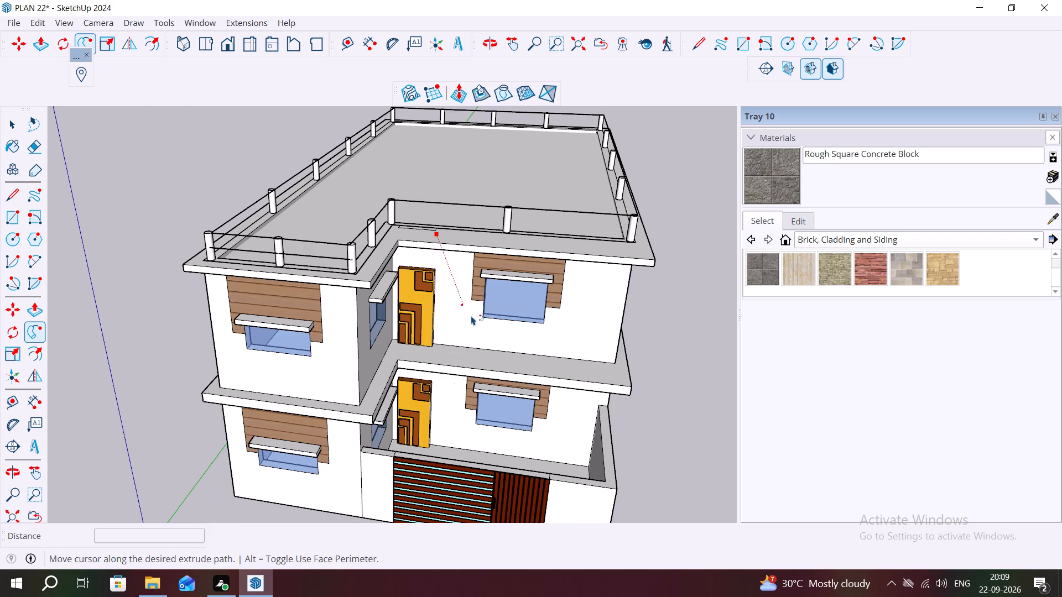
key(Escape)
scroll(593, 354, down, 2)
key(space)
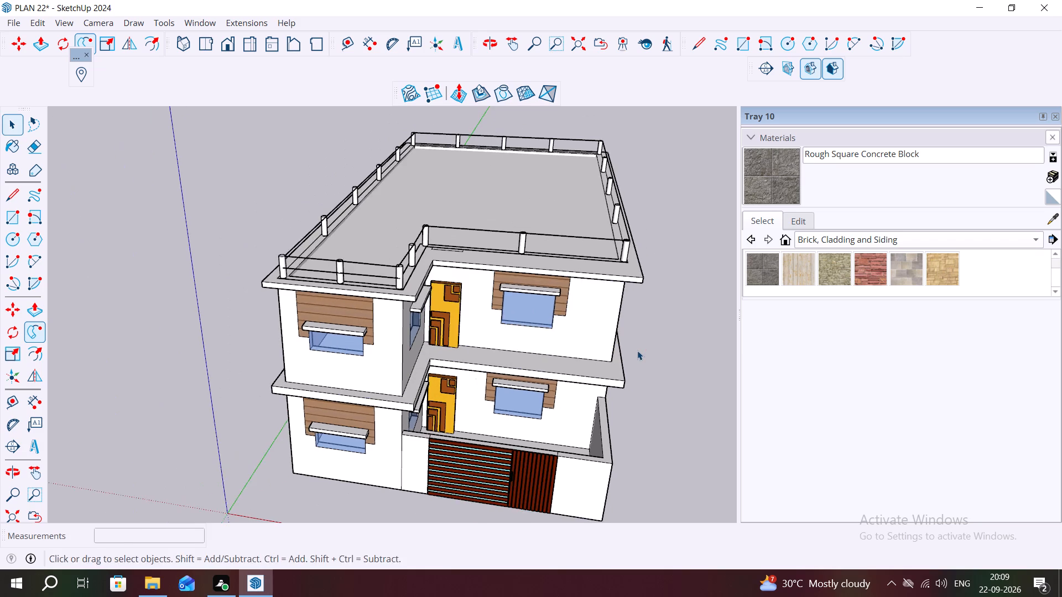
Review the house from high and ground-level angles, examining the front facade, plain long side wall, slab edges and roof railing.
middle_drag(637, 350, 431, 351)
scroll(477, 344, down, 11)
click(571, 375)
scroll(571, 375, down, 4)
scroll(576, 424, down, 1)
middle_drag(576, 427, 664, 399)
scroll(598, 324, up, 7)
middle_drag(598, 364, 742, 305)
scroll(457, 305, up, 6)
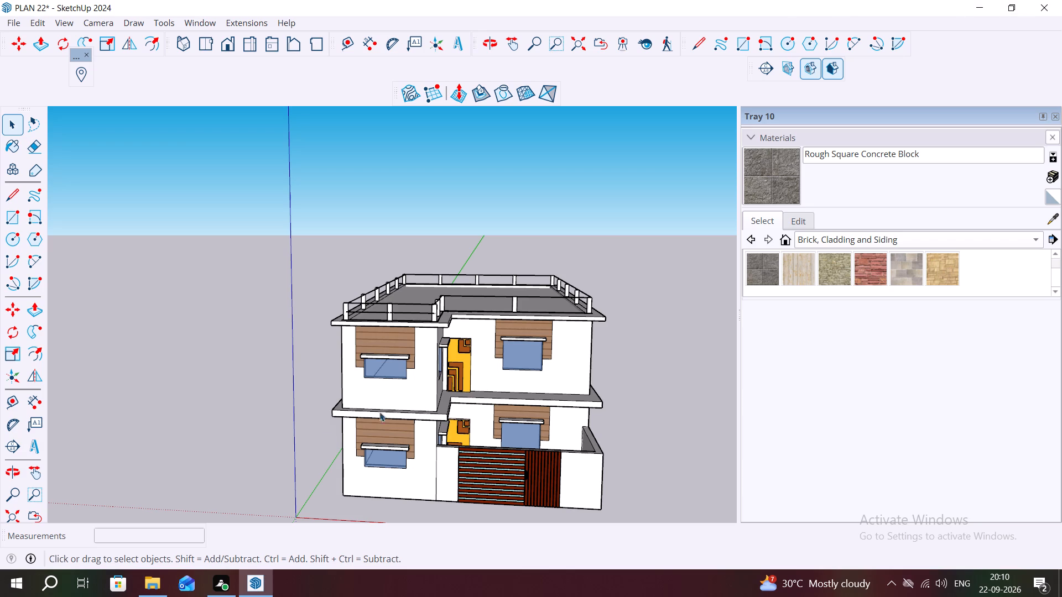
scroll(623, 444, down, 14)
scroll(612, 413, up, 9)
middle_drag(520, 397, 519, 397)
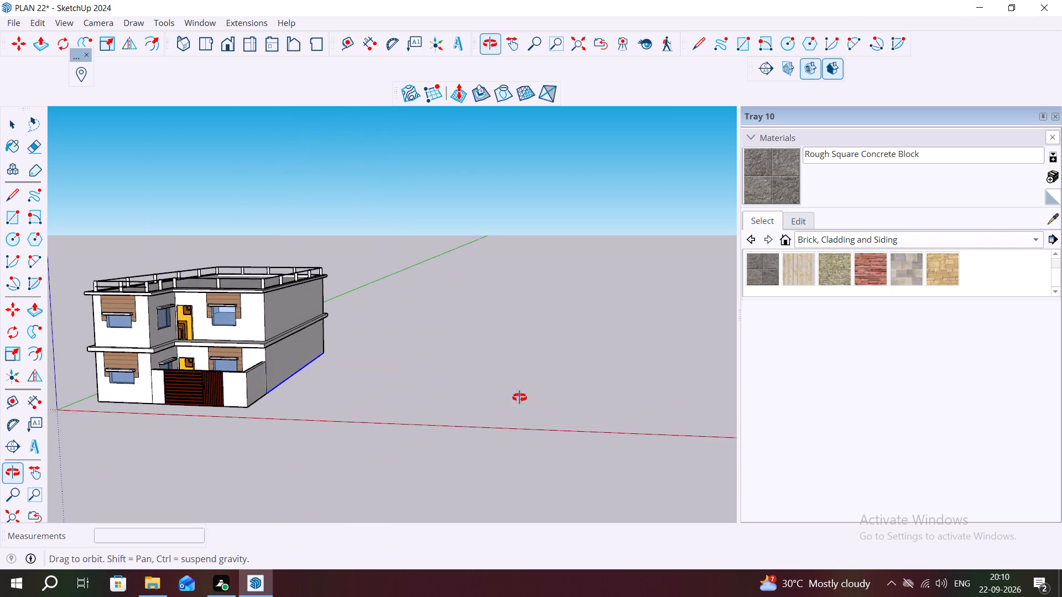
middle_drag(519, 397, 534, 434)
scroll(468, 400, up, 5)
scroll(446, 389, down, 4)
middle_drag(483, 416, 499, 326)
scroll(520, 350, up, 4)
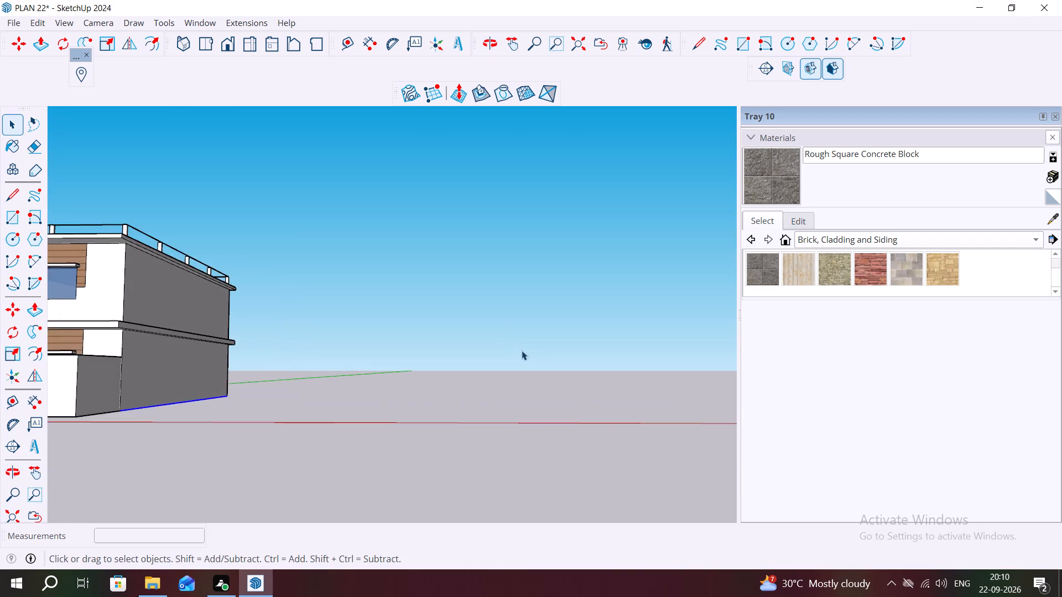
scroll(530, 350, down, 9)
middle_drag(622, 392, 634, 450)
scroll(453, 336, up, 5)
middle_drag(554, 383, 558, 402)
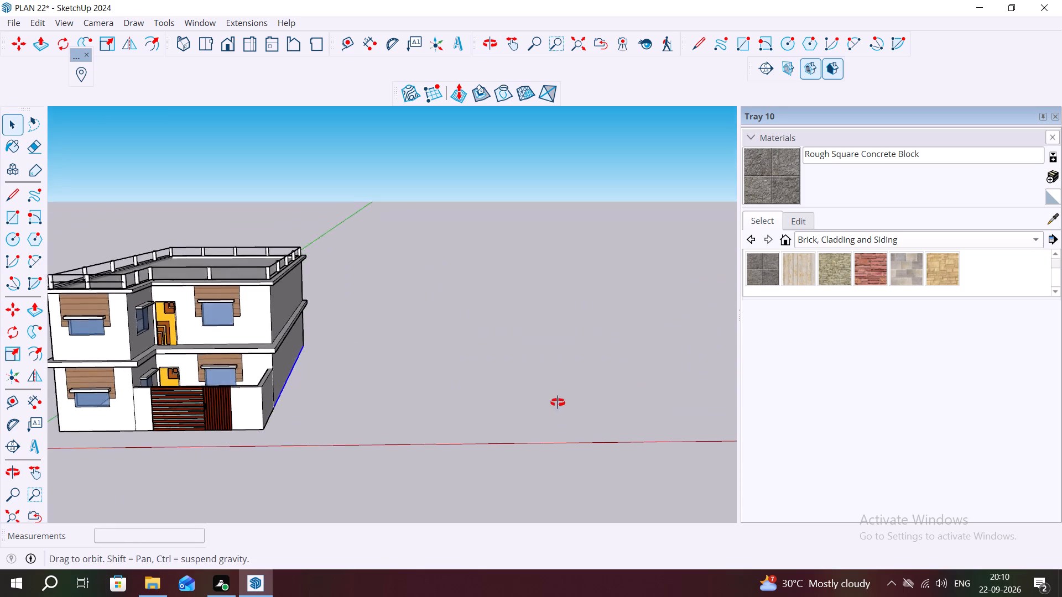
middle_drag(558, 402, 450, 311)
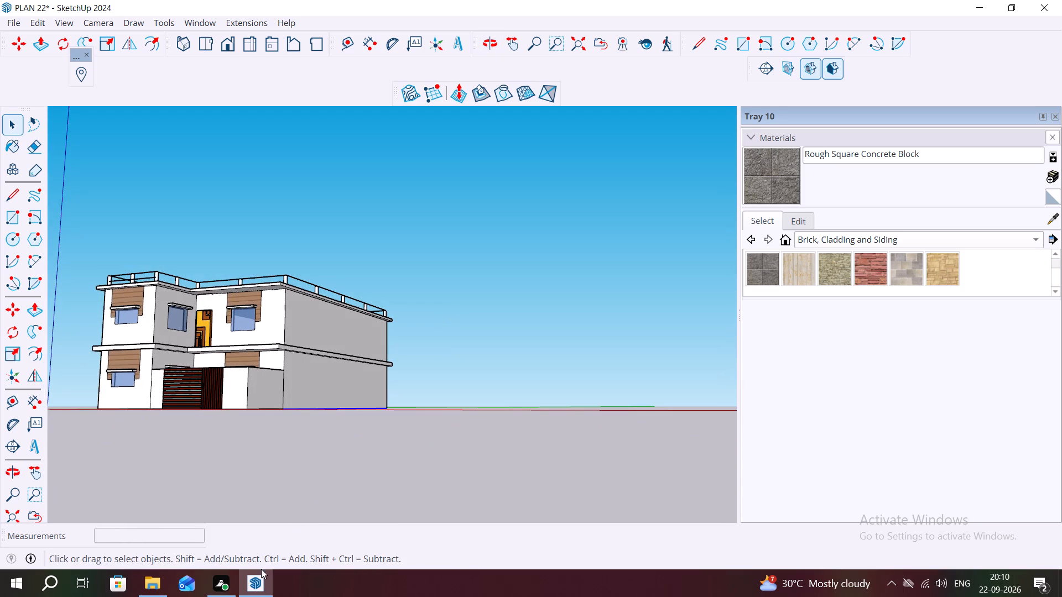
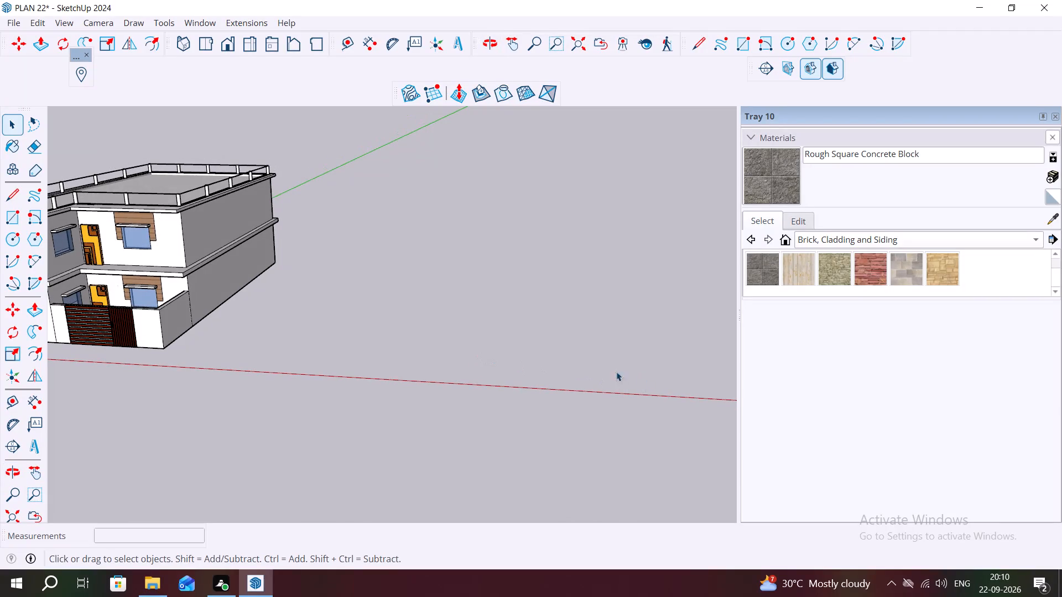
Draw an upright rectangle about 18' tall on the red axis beside the house, facing the same way as the front facade.
key(r)
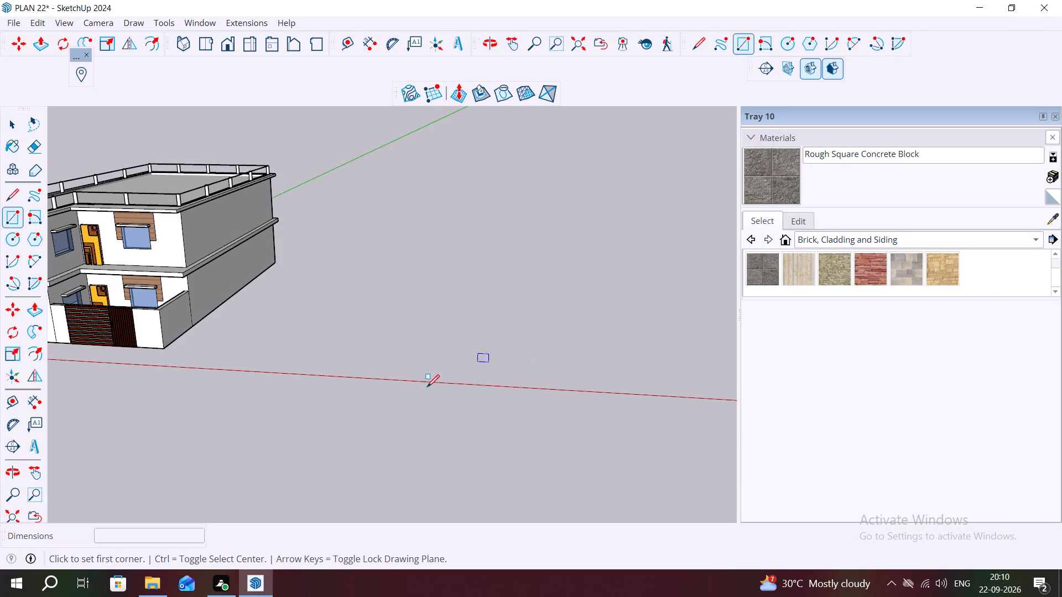
click(423, 384)
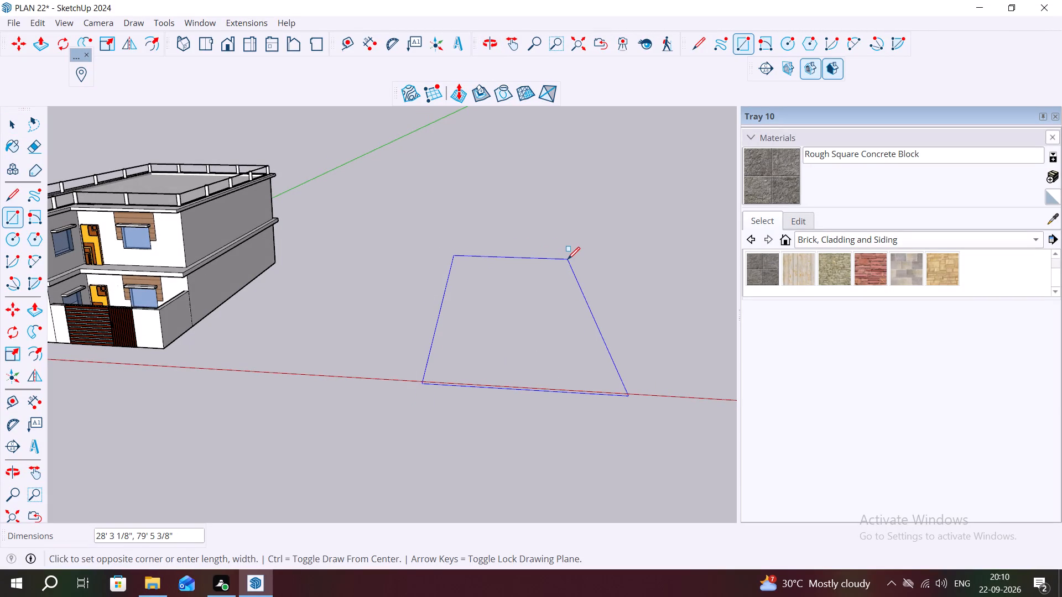
key(Up)
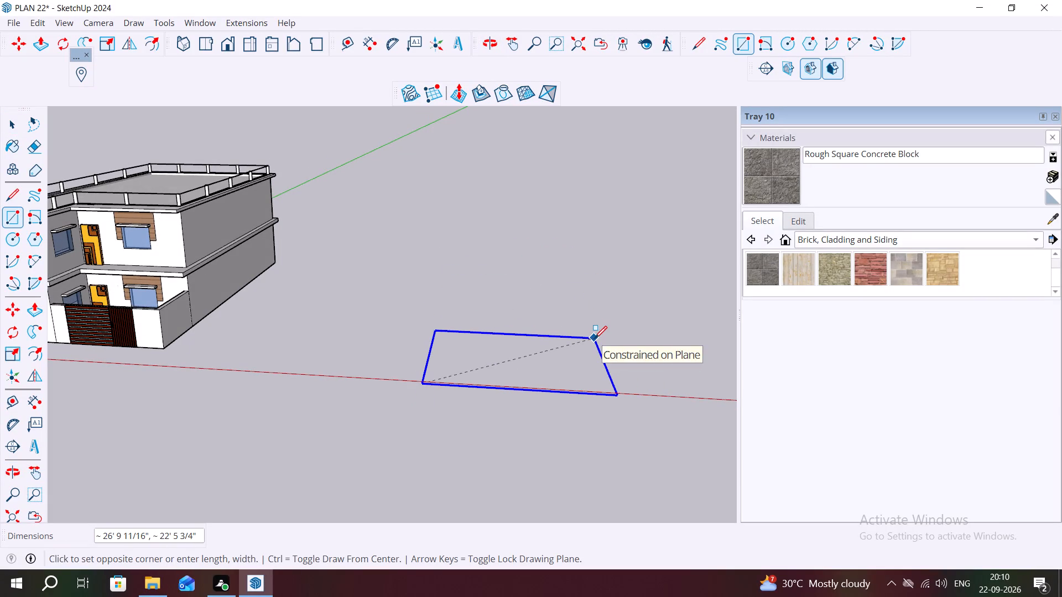
key(Left)
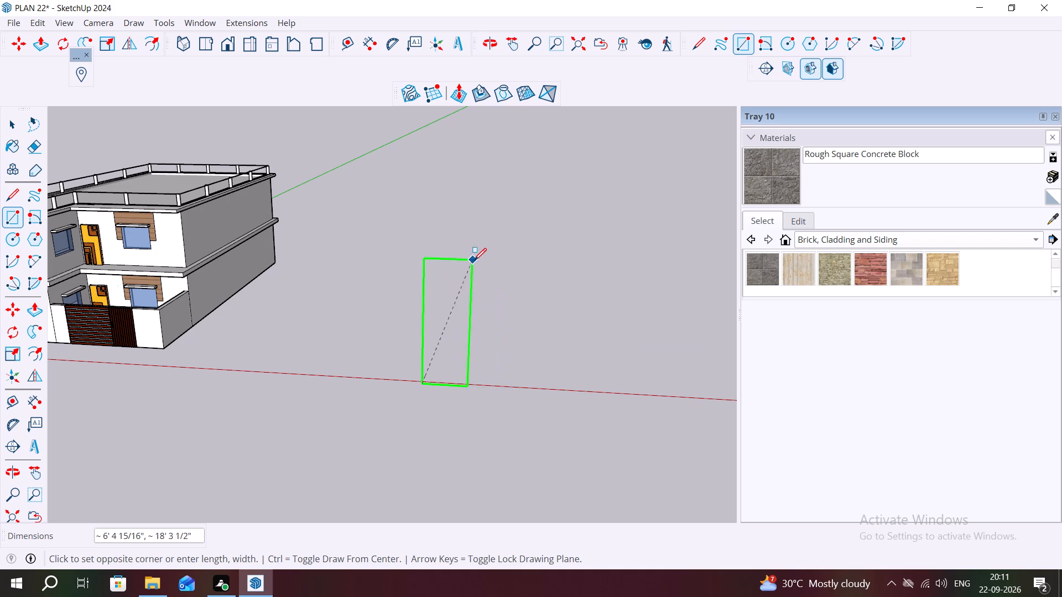
click(497, 260)
middle_drag(527, 342, 587, 307)
scroll(530, 311, up, 3)
key(space)
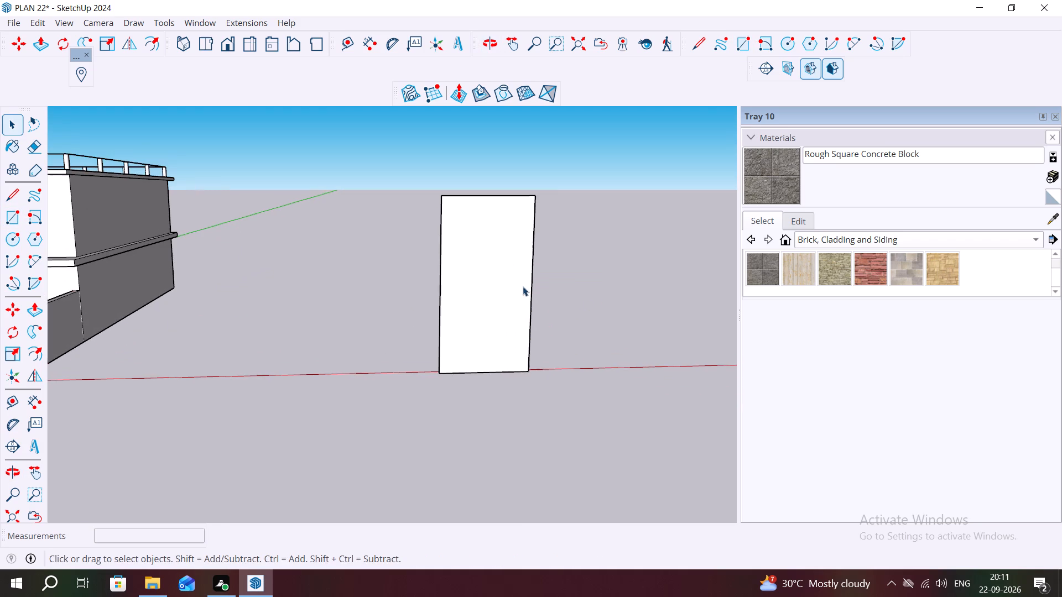
Offset the upright rectangle's outline inward by about 8" to form a border frame.
click(530, 253)
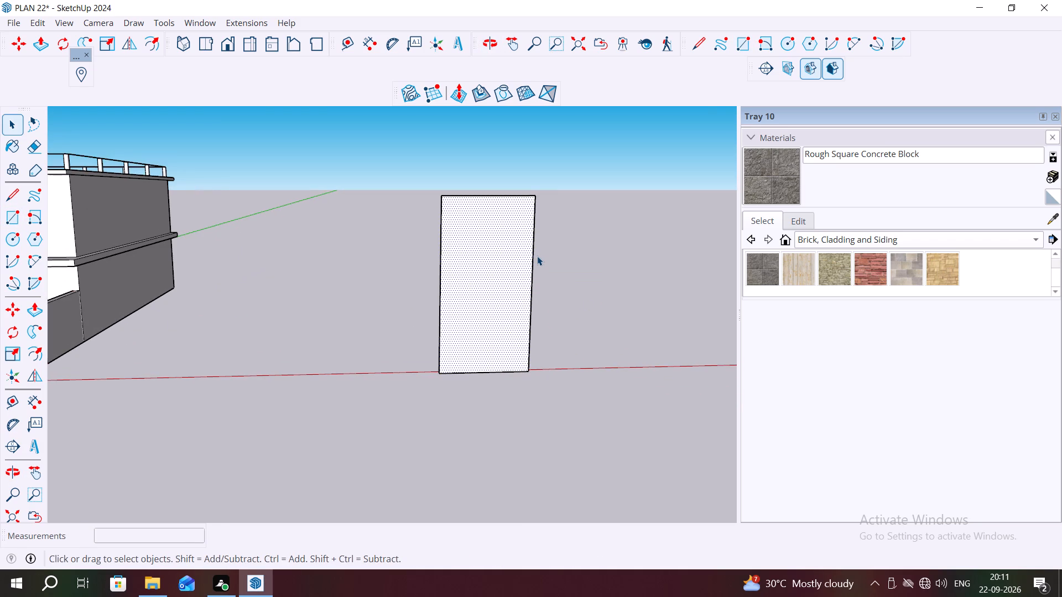
key(f)
click(534, 258)
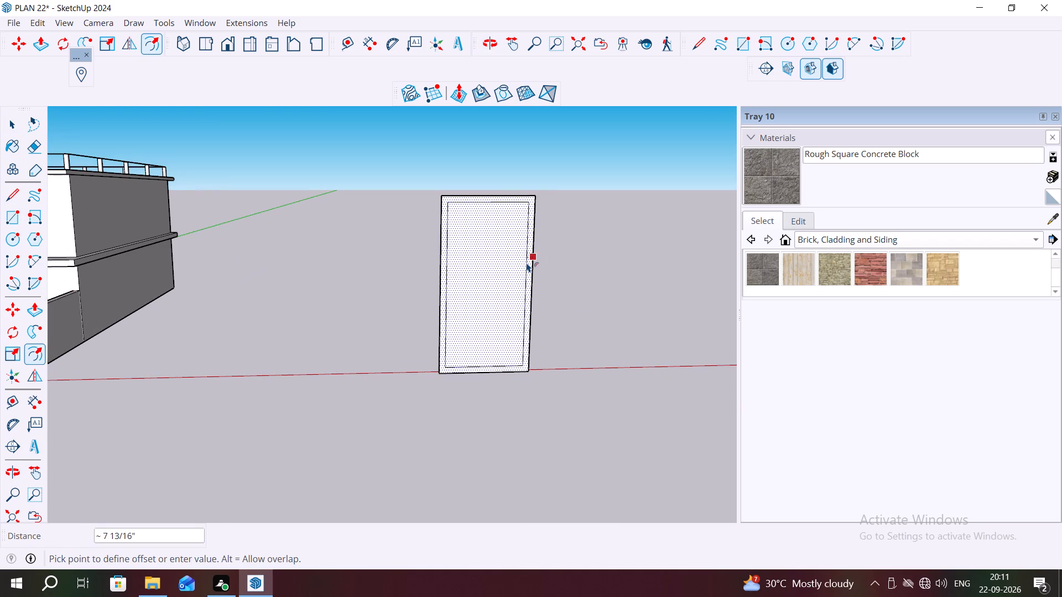
click(527, 263)
middle_drag(573, 283, 473, 321)
scroll(319, 296, up, 3)
middle_drag(424, 287, 485, 258)
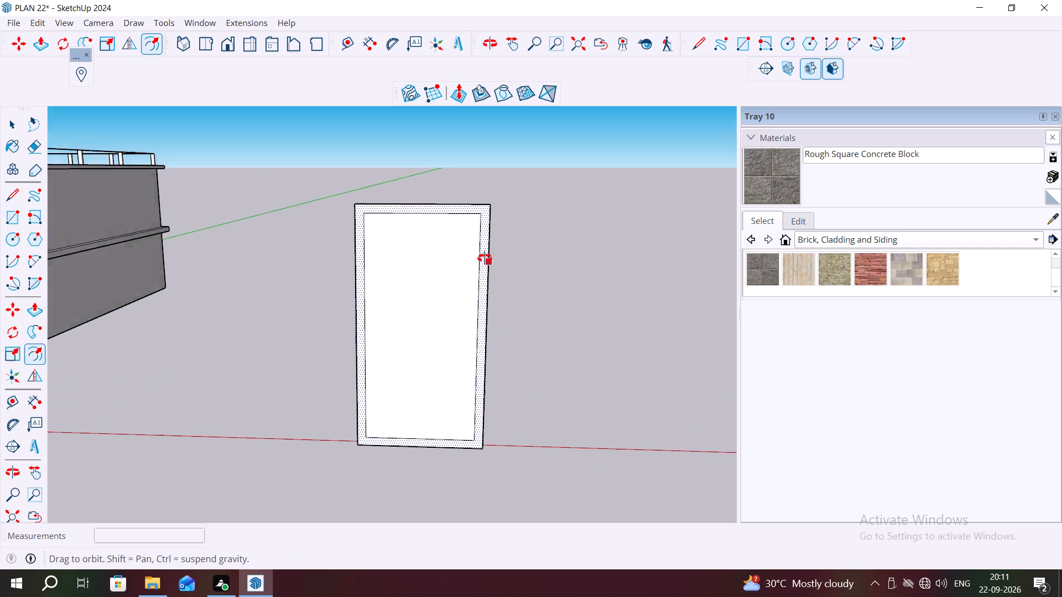
middle_drag(485, 258, 490, 256)
key(space)
Draw a diagonal line from the inner face's upper-left corner down to its right edge, ending above mid-height.
scroll(416, 264, up, 3)
middle_drag(451, 252, 514, 222)
key(Escape)
click(456, 281)
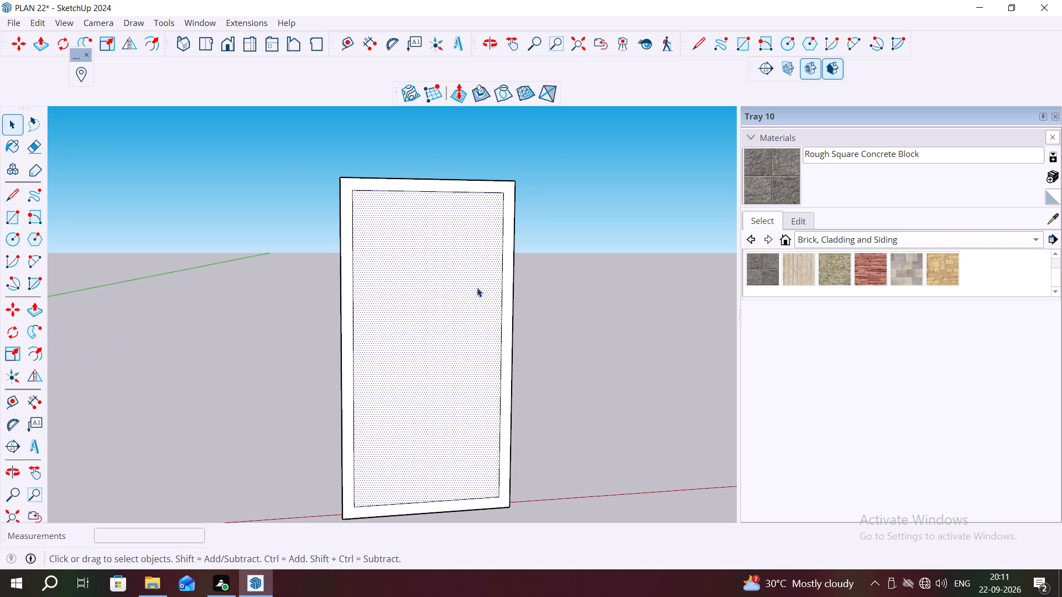
key(l)
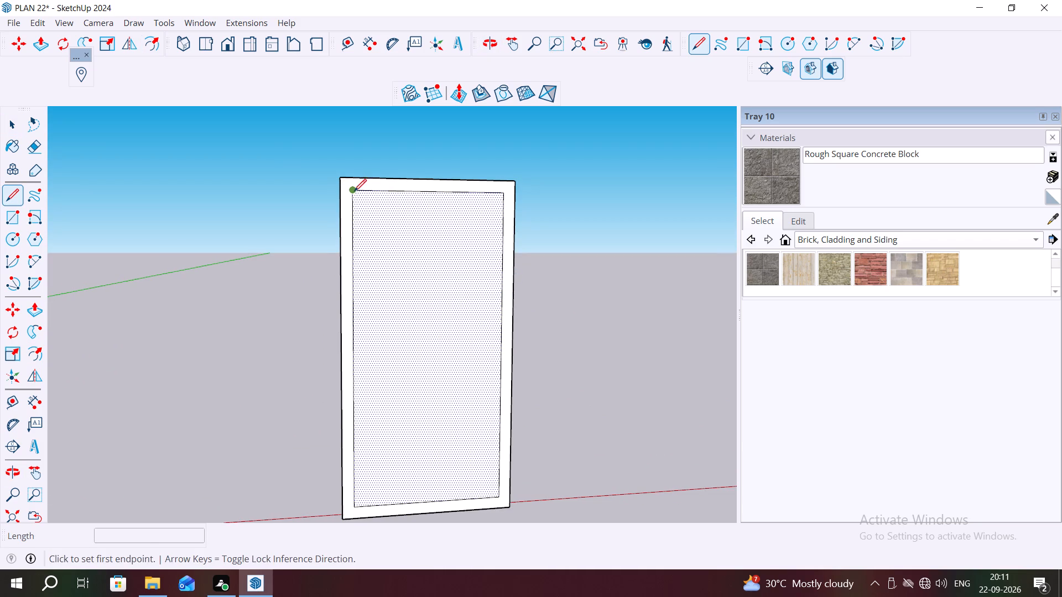
click(354, 191)
click(502, 307)
key(space)
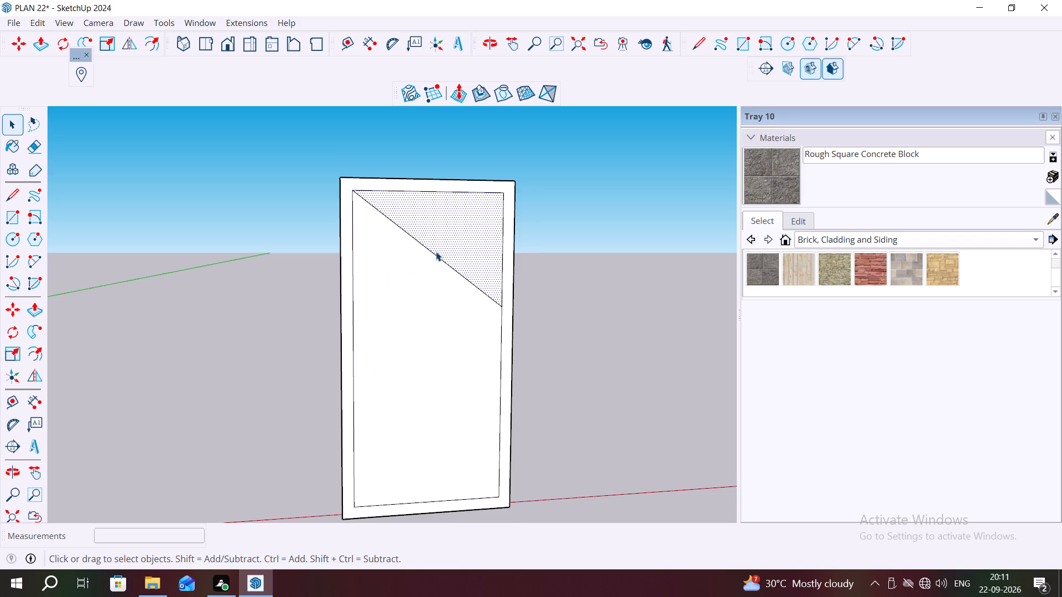
scroll(436, 252, up, 2)
click(445, 263)
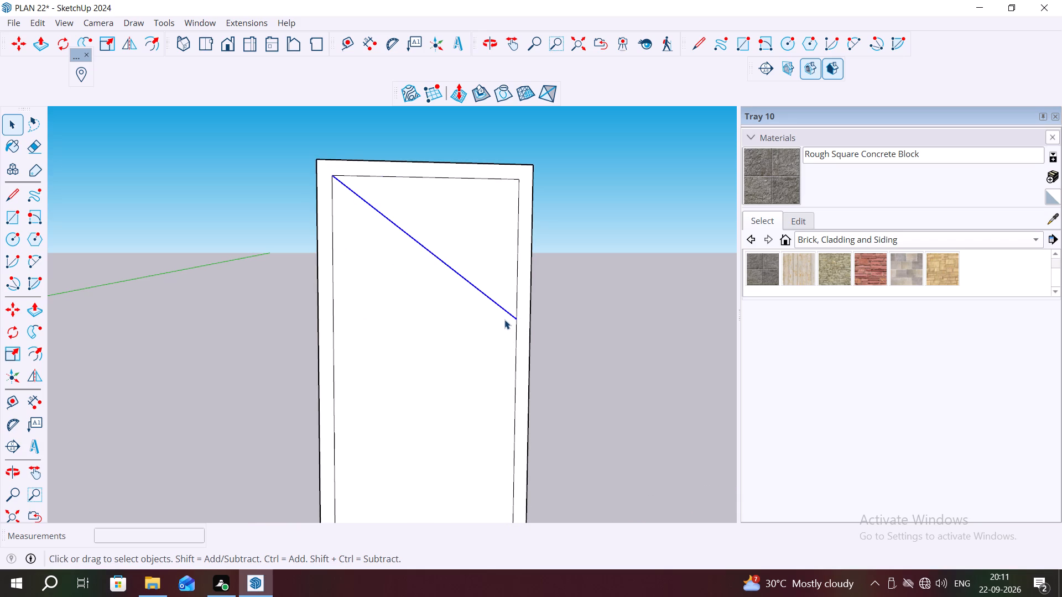
key(Escape)
key(k)
key(Escape)
click(568, 326)
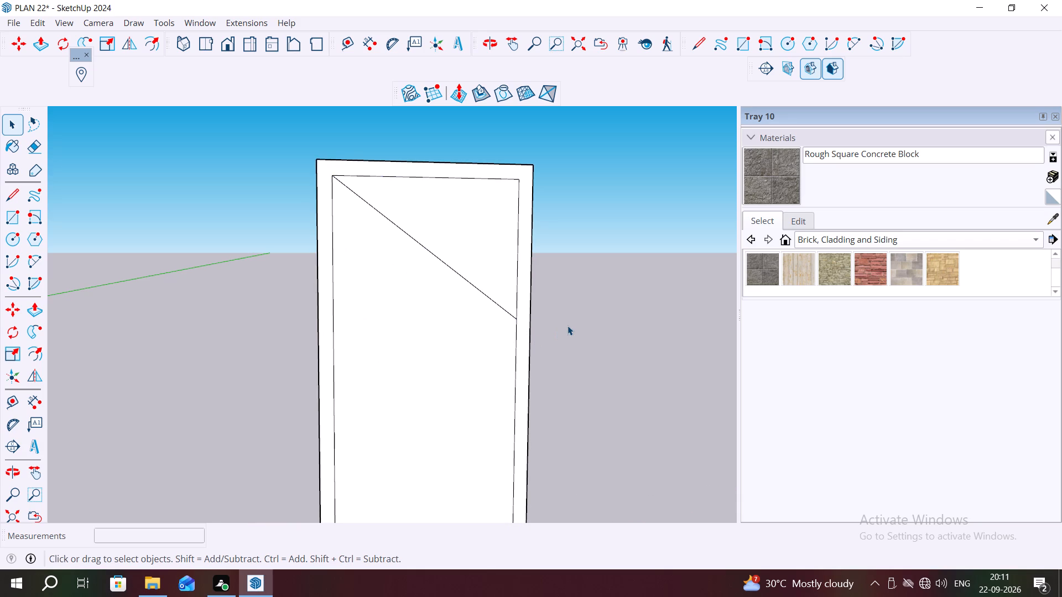
Draw a second line about 10' 4" long just below the diagonal and parallel to it, forming a narrow strip.
key(l)
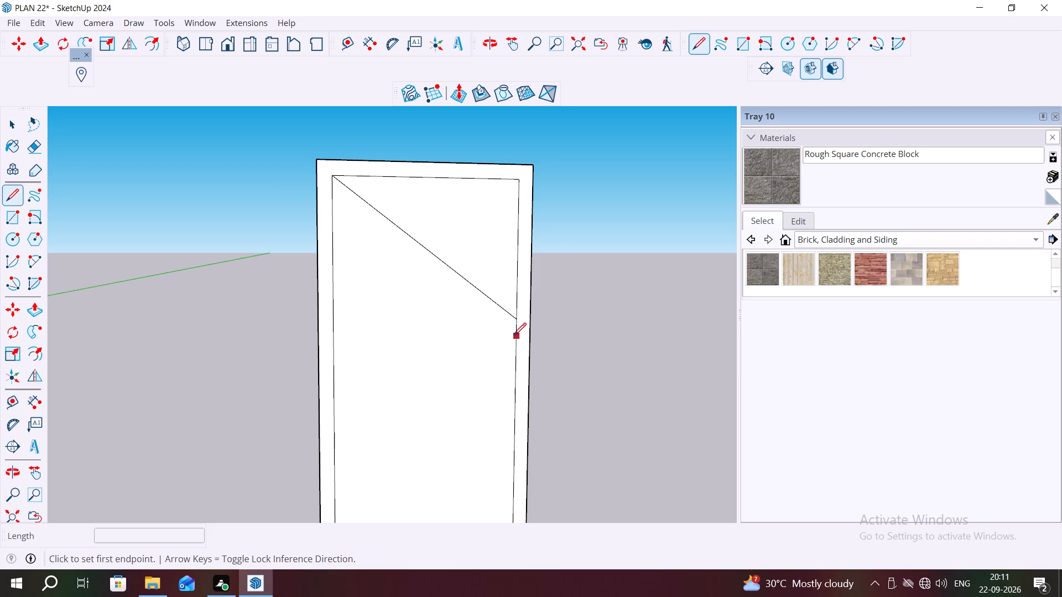
scroll(513, 333, up, 4)
click(516, 327)
scroll(360, 234, down, 3)
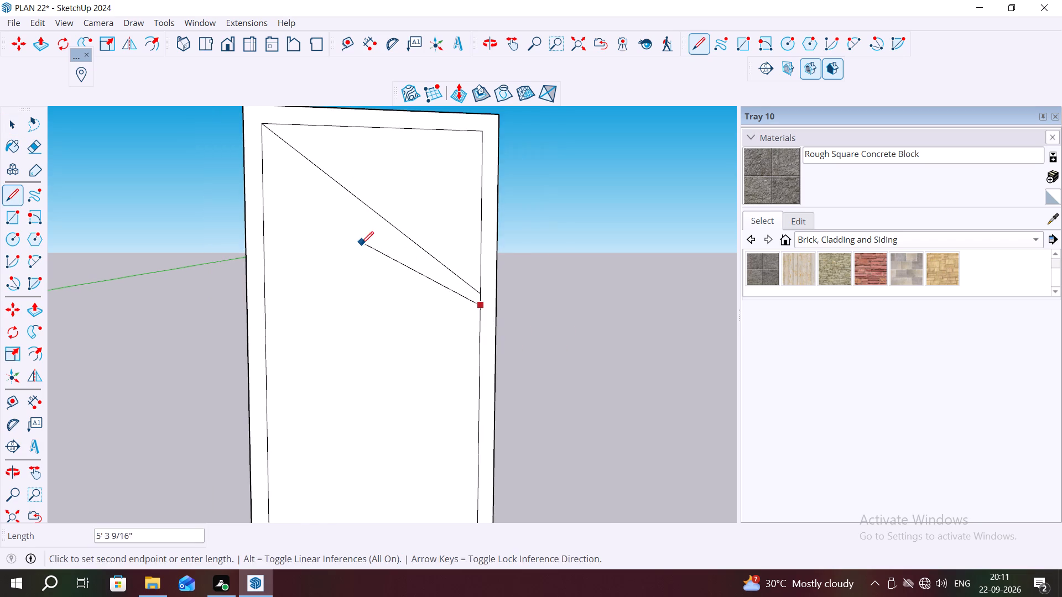
middle_drag(395, 255, 450, 266)
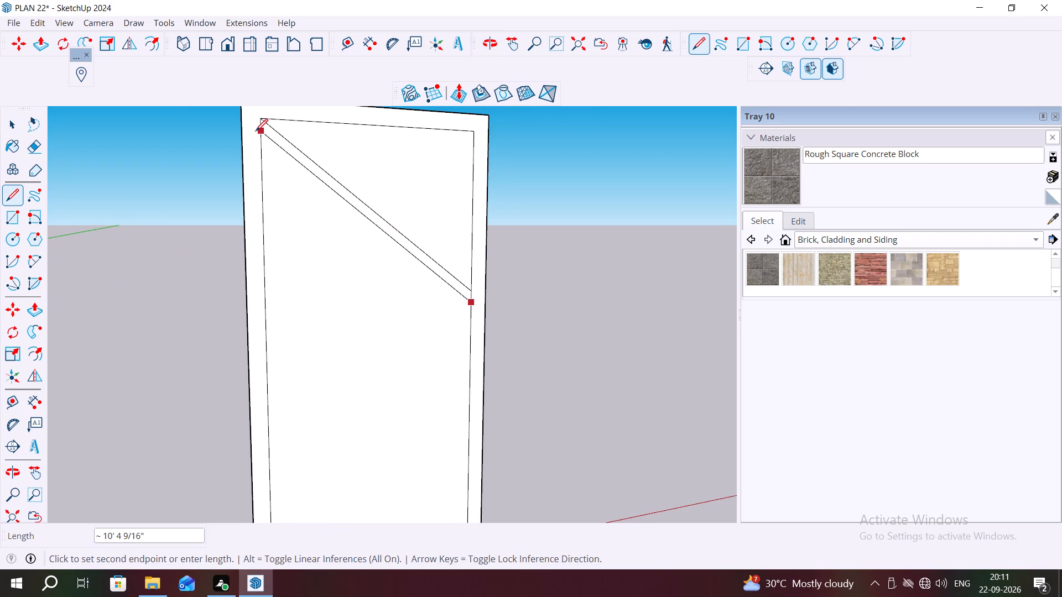
click(259, 129)
scroll(410, 249, down, 3)
key(space)
Continue the zigzag with a line about 9' 7" long down to the inner left edge and another to the lower-right inner corner.
middle_drag(462, 278, 496, 224)
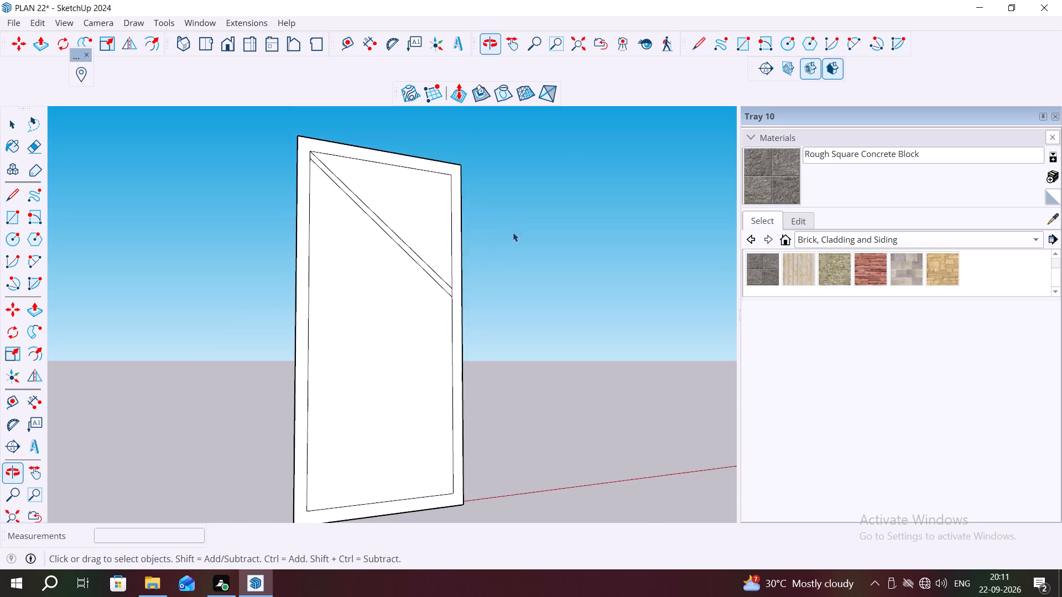
scroll(516, 240, down, 7)
middle_drag(598, 282, 574, 308)
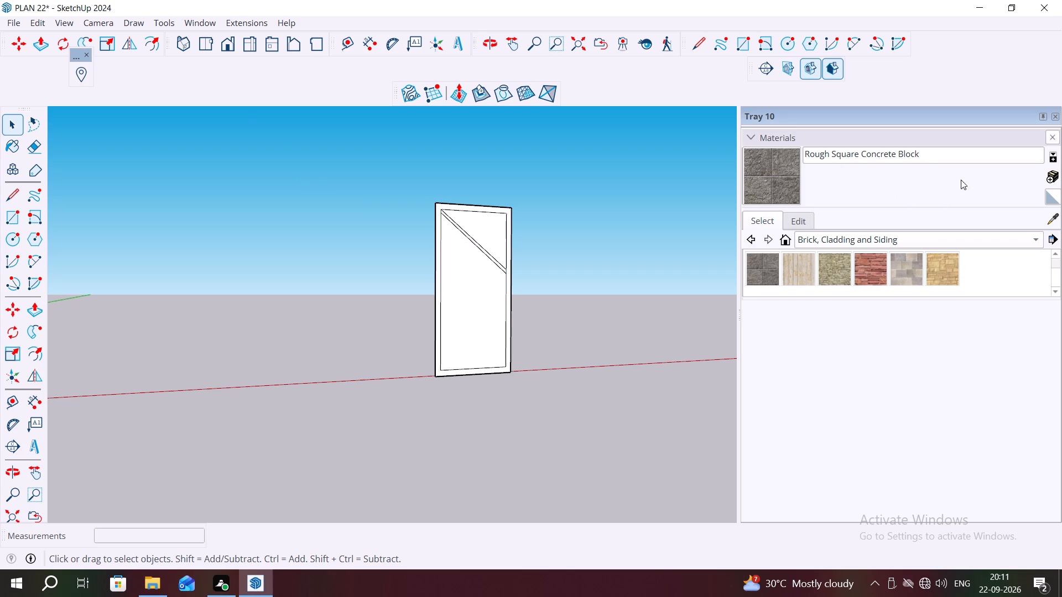
scroll(621, 160, down, 2)
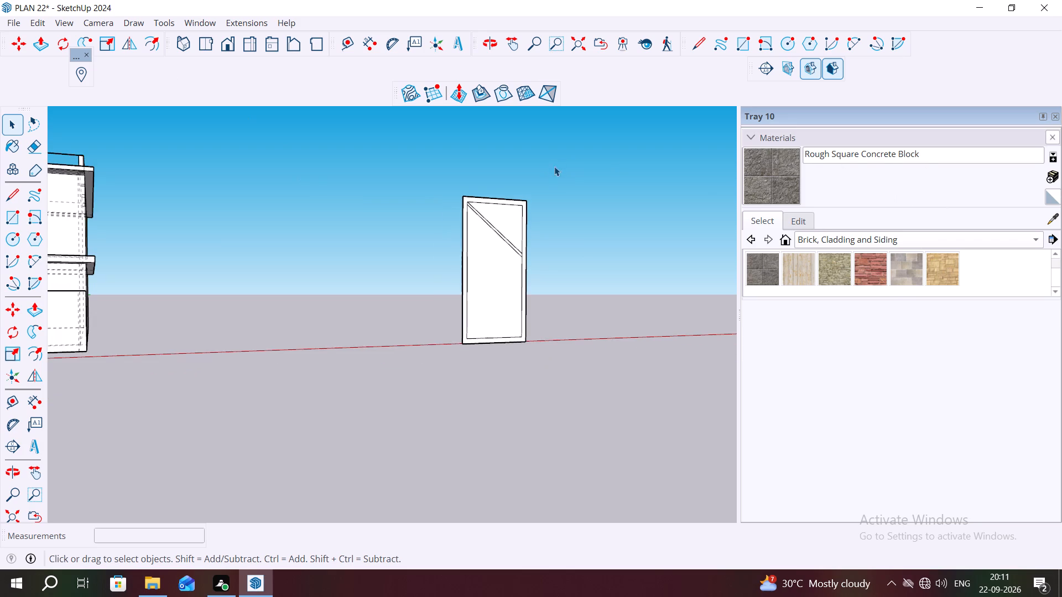
middle_drag(553, 167, 546, 247)
scroll(512, 257, up, 8)
middle_drag(579, 277, 429, 162)
scroll(429, 162, down, 8)
key(l)
scroll(482, 228, up, 1)
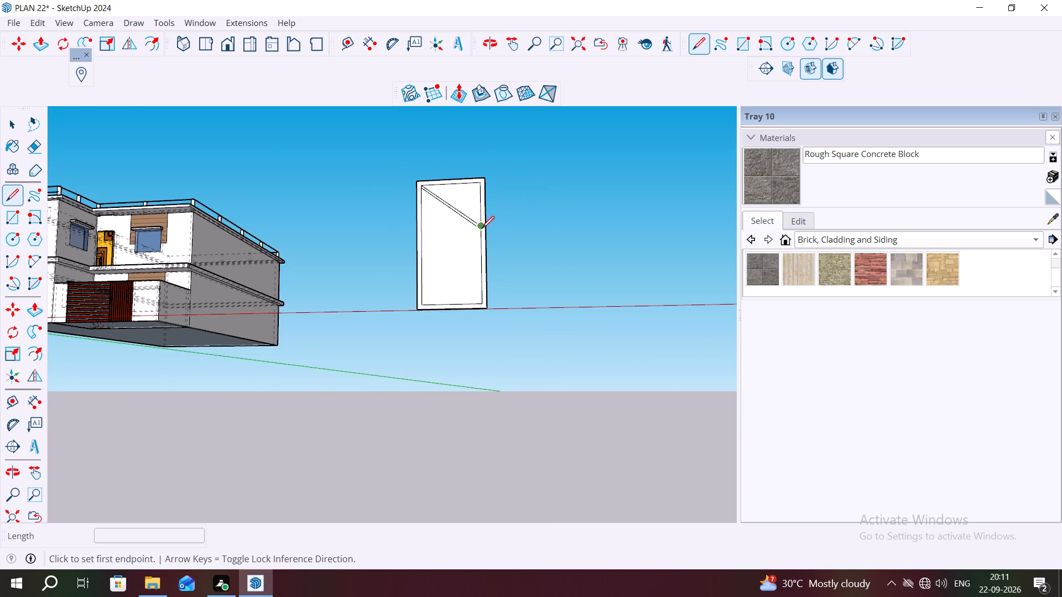
scroll(482, 228, up, 5)
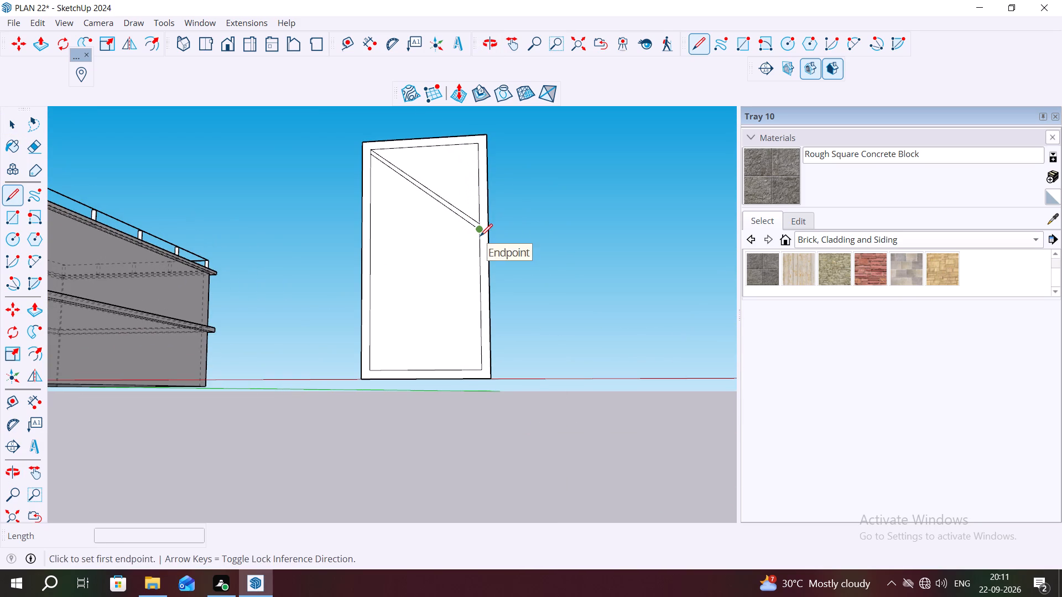
click(480, 234)
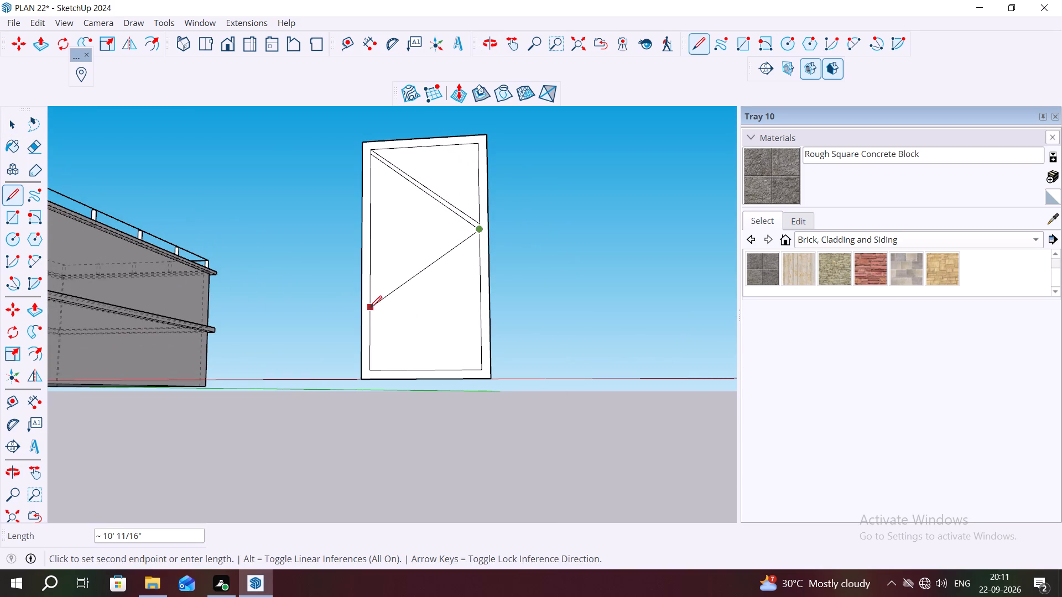
click(372, 297)
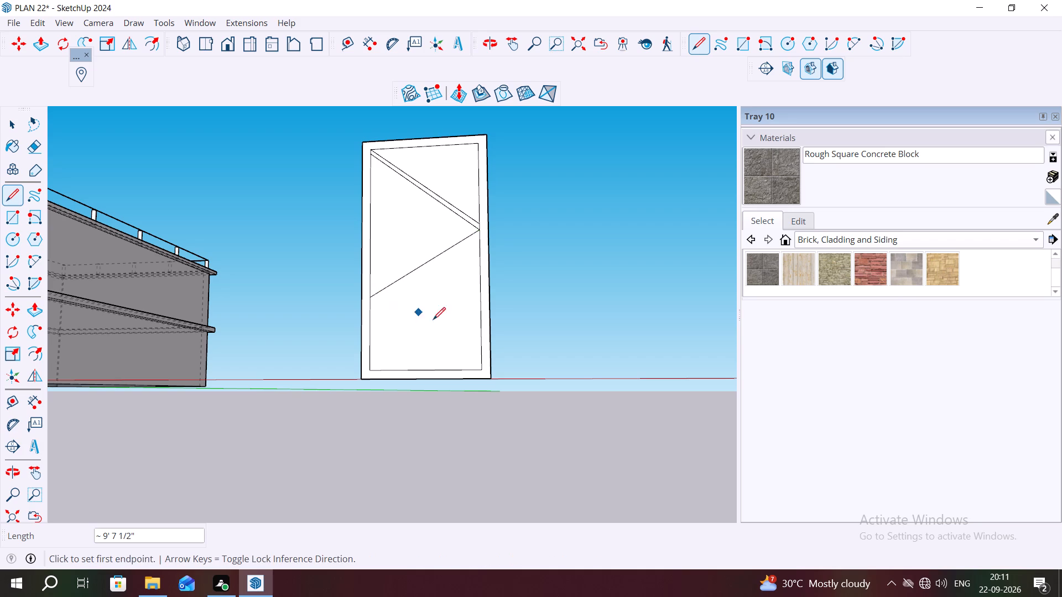
click(371, 297)
click(479, 369)
Draw matching parallel lines, each about 9' long, inside the middle and lower diagonals to complete the narrow zigzag band.
middle_drag(420, 272, 453, 287)
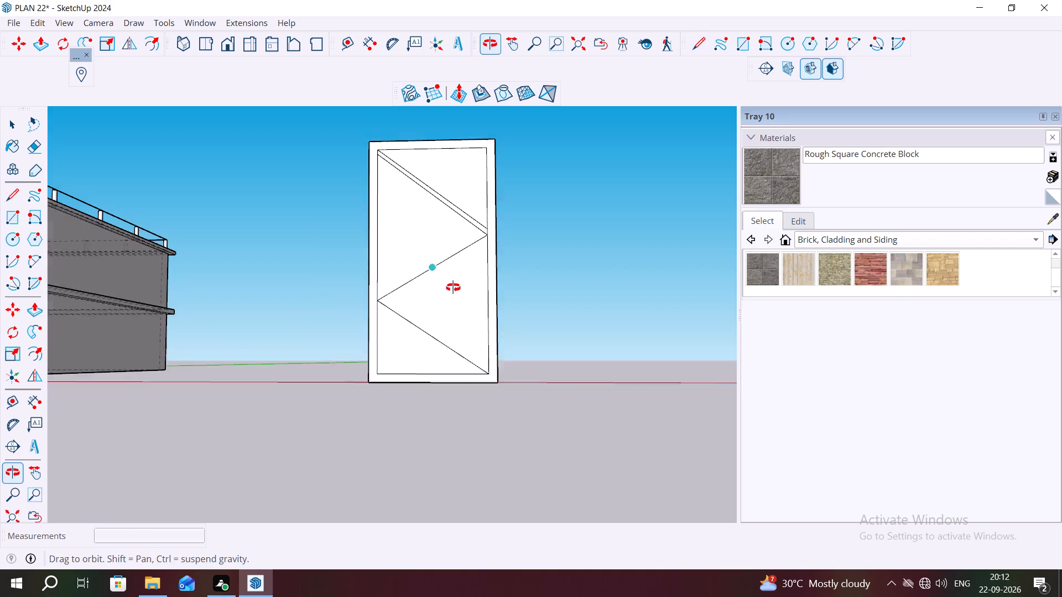
middle_drag(453, 287, 470, 296)
scroll(497, 267, up, 6)
key(space)
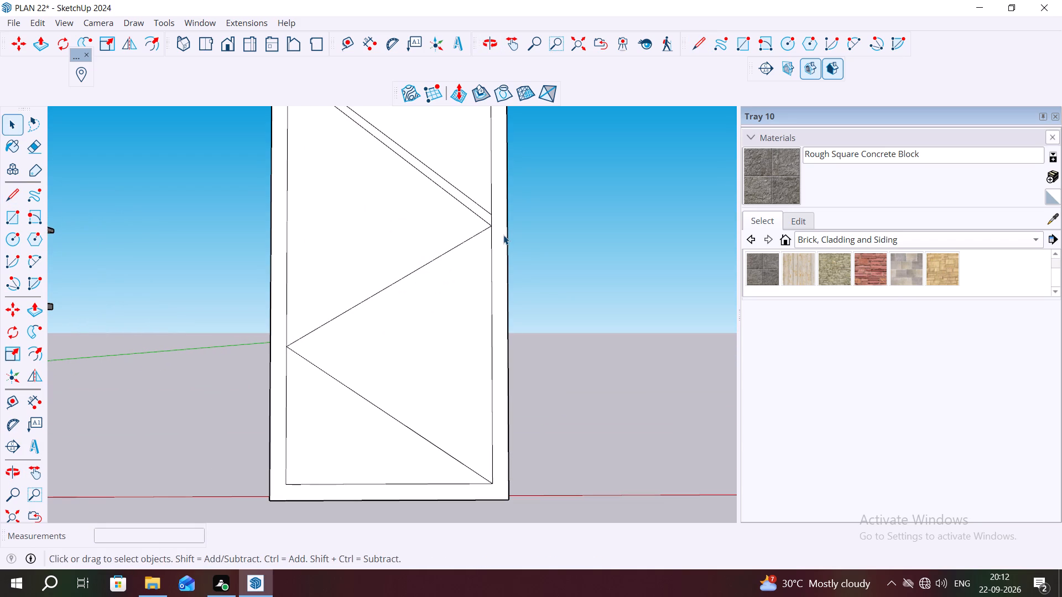
key(l)
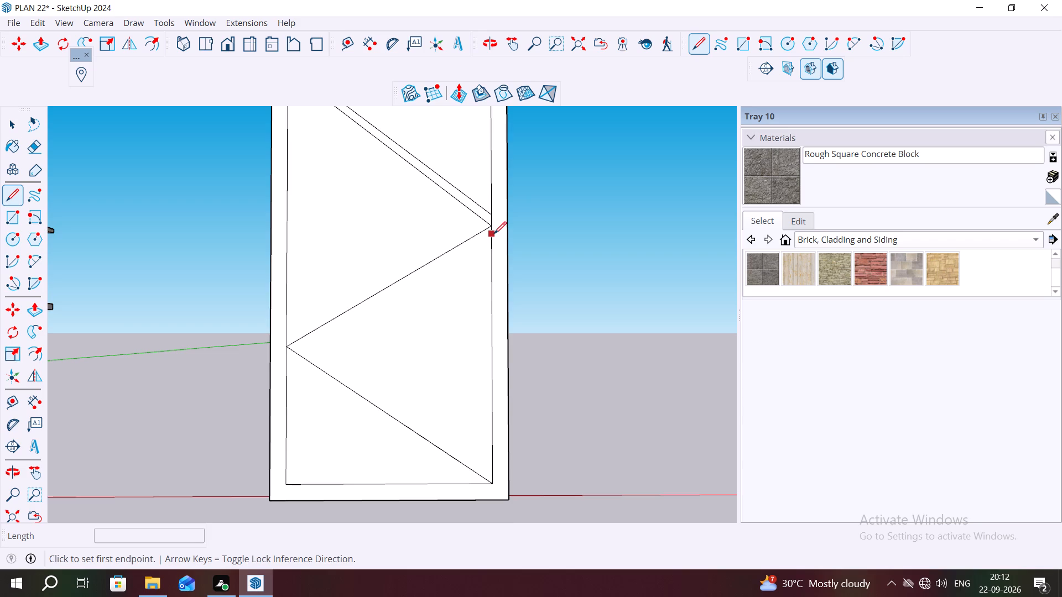
scroll(494, 234, up, 3)
click(492, 233)
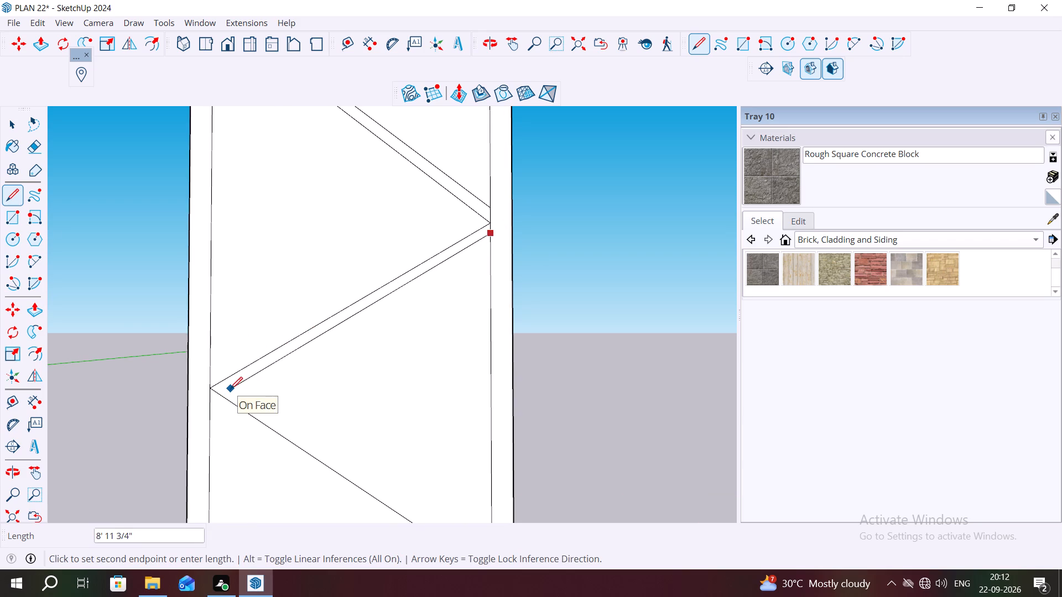
click(228, 391)
scroll(400, 468, down, 2)
middle_drag(398, 462, 324, 347)
scroll(351, 416, down, 4)
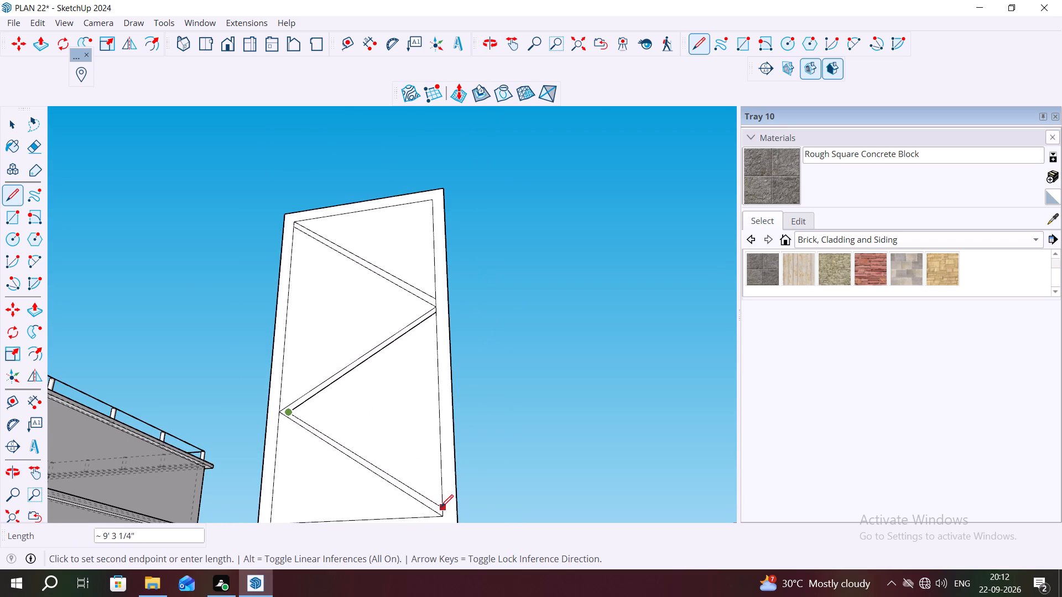
click(443, 505)
scroll(394, 426, down, 3)
middle_drag(406, 430, 522, 470)
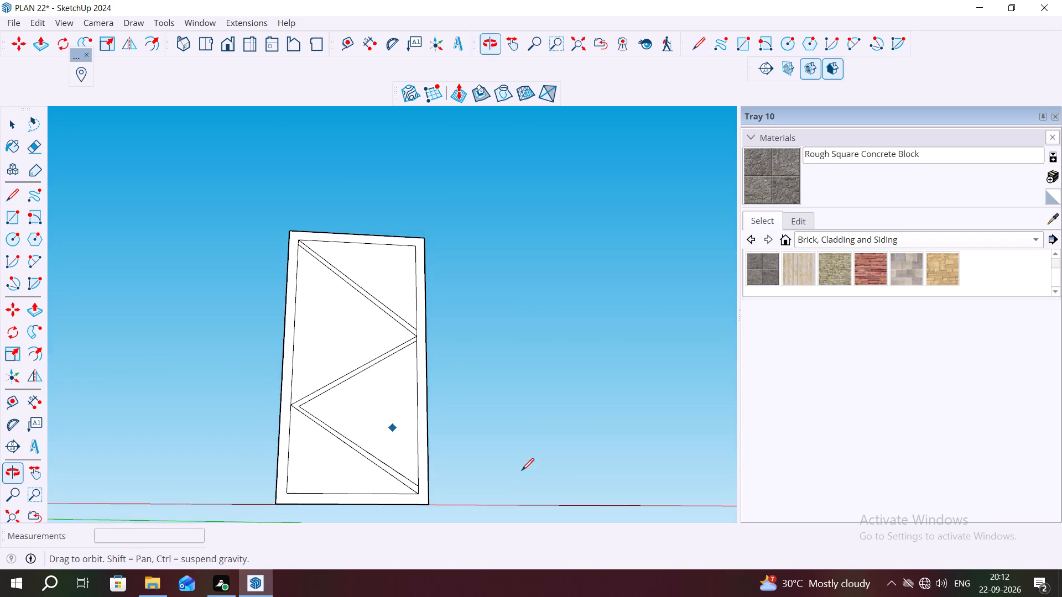
middle_drag(522, 470, 520, 470)
key(Escape)
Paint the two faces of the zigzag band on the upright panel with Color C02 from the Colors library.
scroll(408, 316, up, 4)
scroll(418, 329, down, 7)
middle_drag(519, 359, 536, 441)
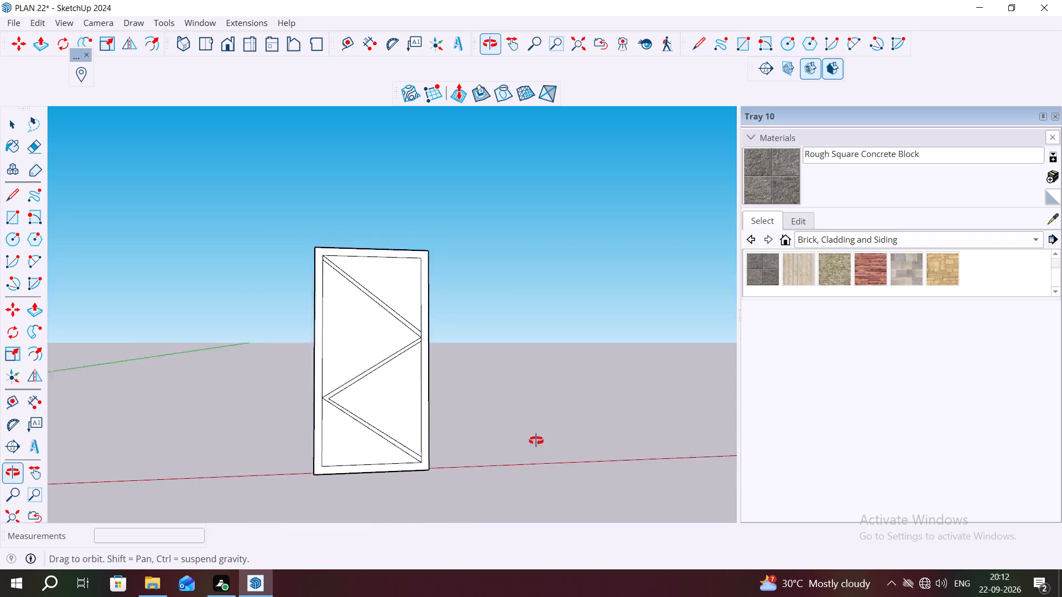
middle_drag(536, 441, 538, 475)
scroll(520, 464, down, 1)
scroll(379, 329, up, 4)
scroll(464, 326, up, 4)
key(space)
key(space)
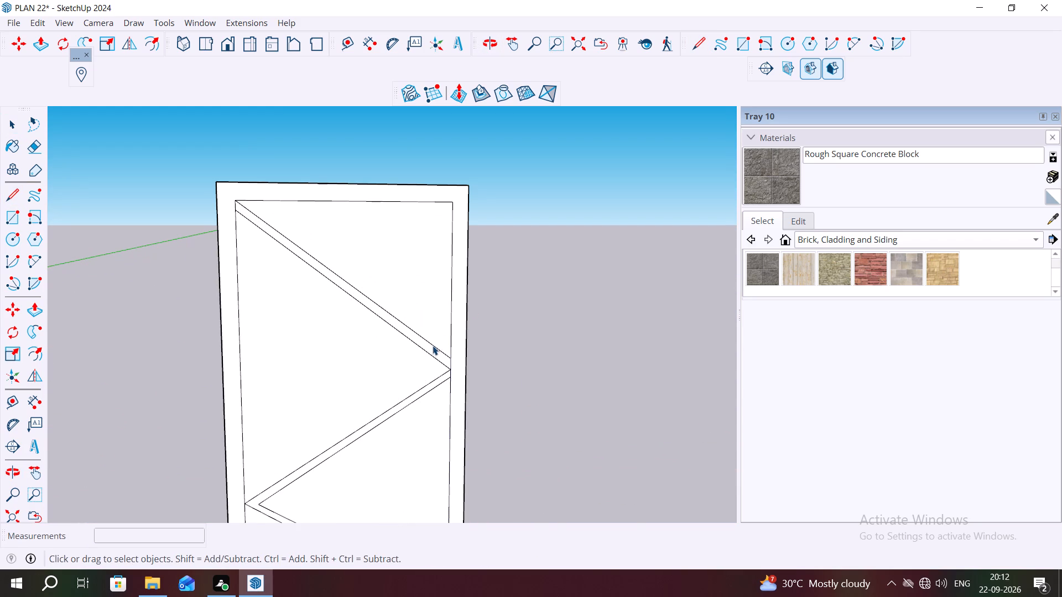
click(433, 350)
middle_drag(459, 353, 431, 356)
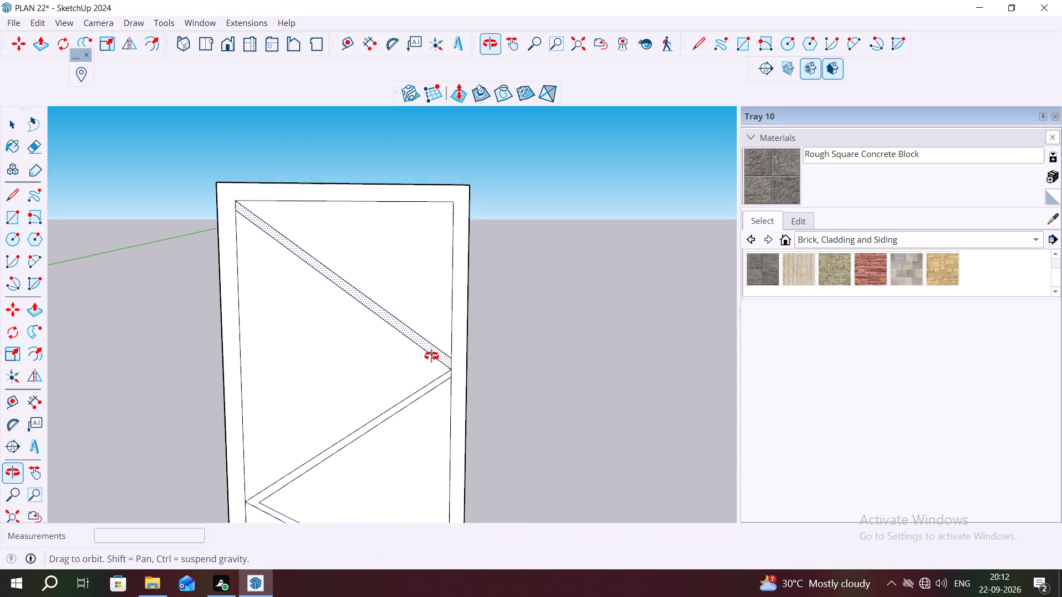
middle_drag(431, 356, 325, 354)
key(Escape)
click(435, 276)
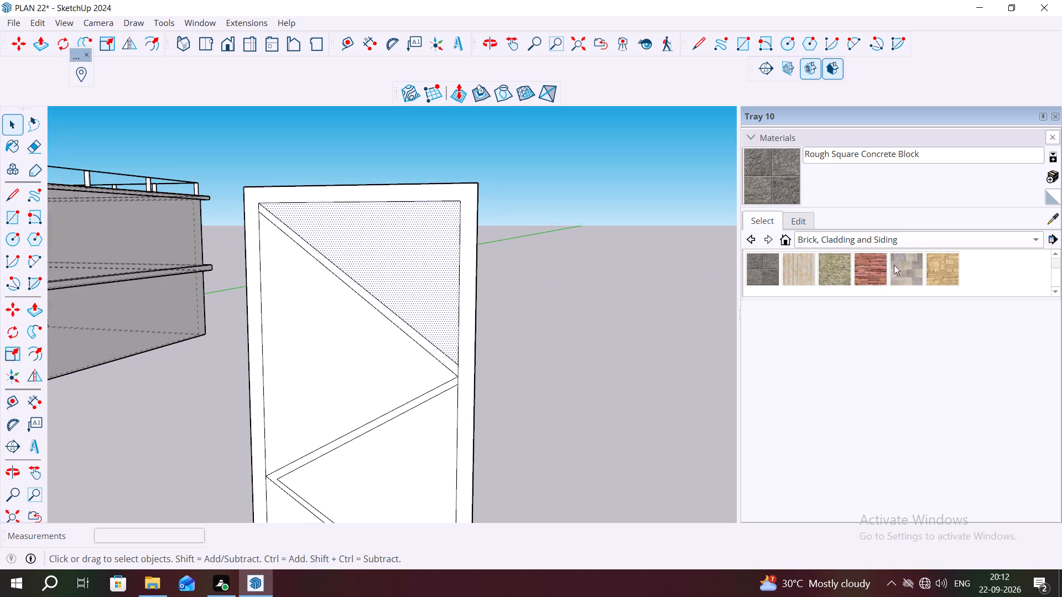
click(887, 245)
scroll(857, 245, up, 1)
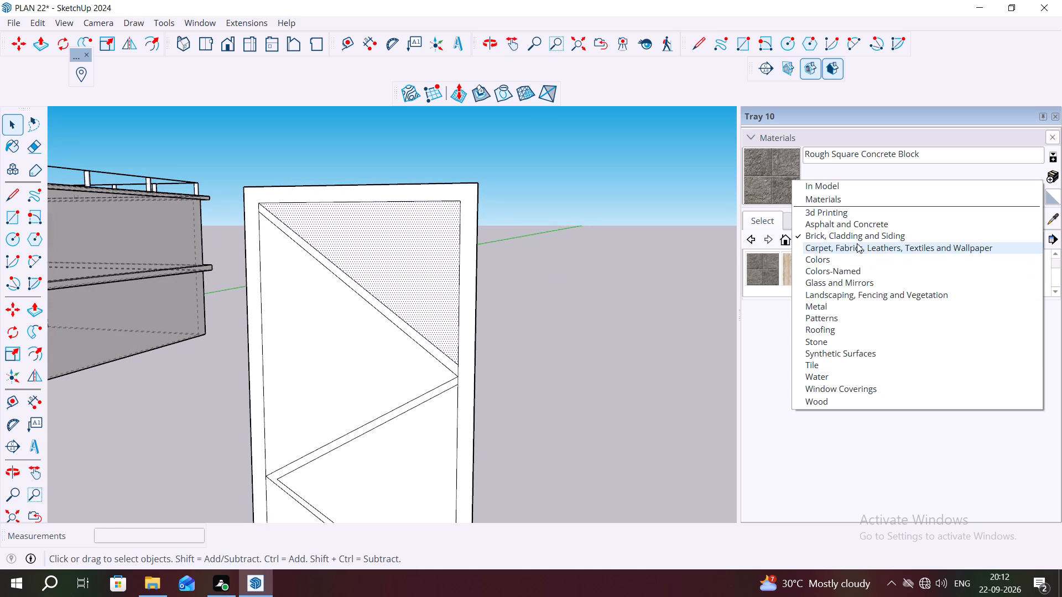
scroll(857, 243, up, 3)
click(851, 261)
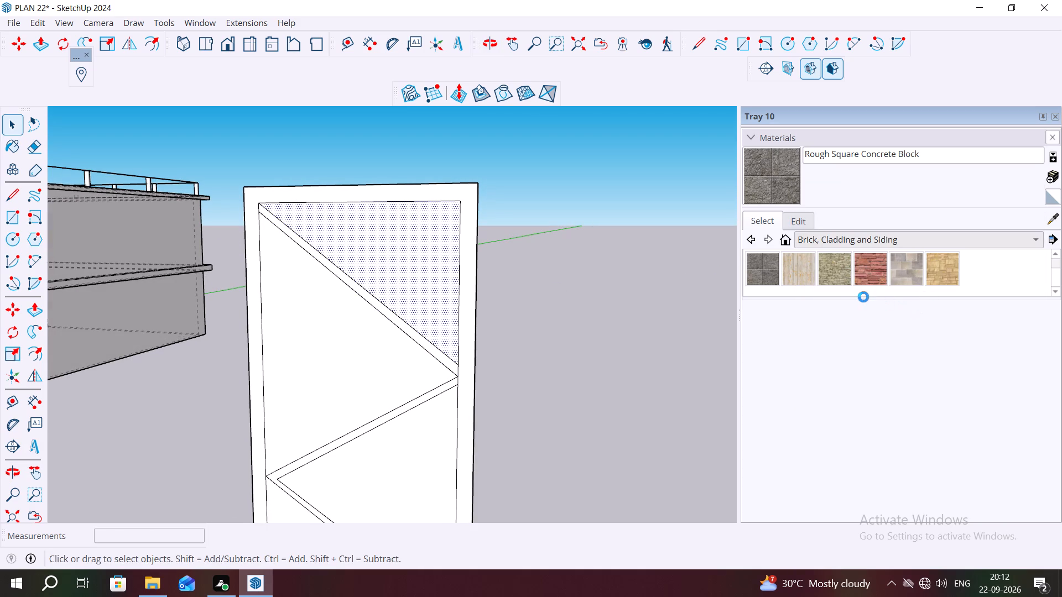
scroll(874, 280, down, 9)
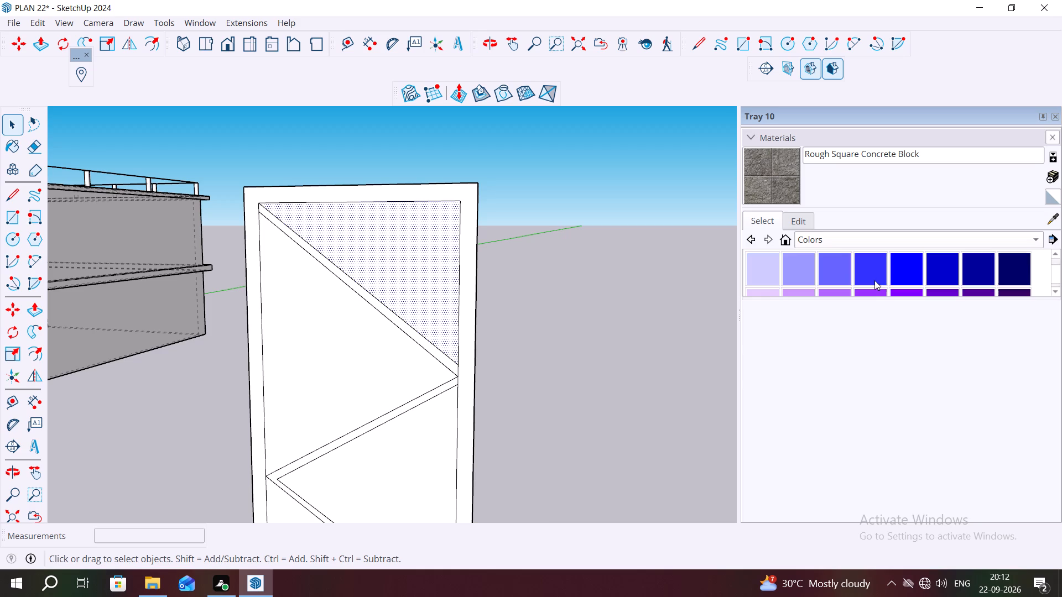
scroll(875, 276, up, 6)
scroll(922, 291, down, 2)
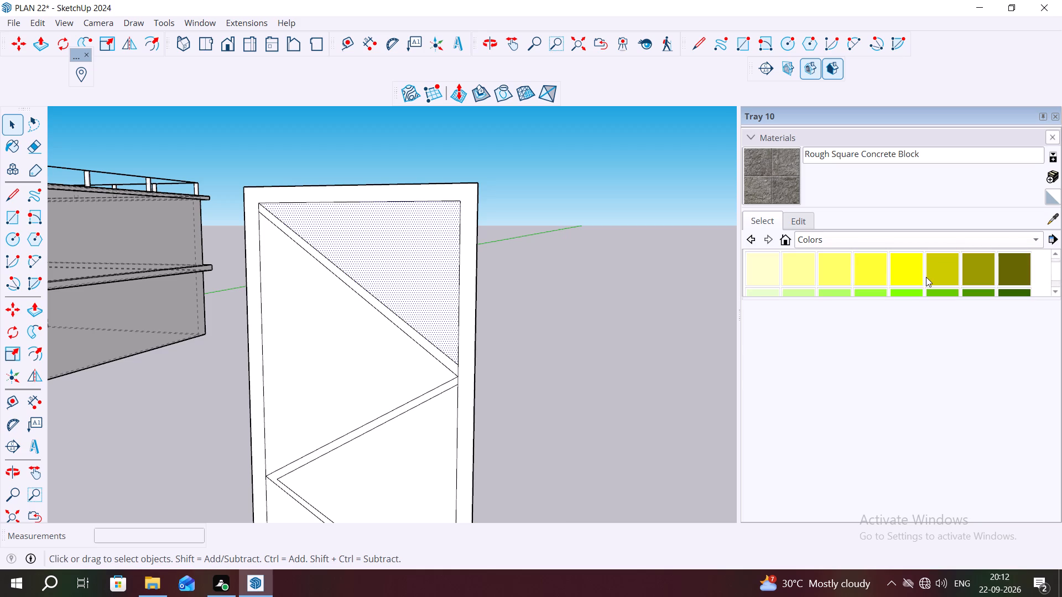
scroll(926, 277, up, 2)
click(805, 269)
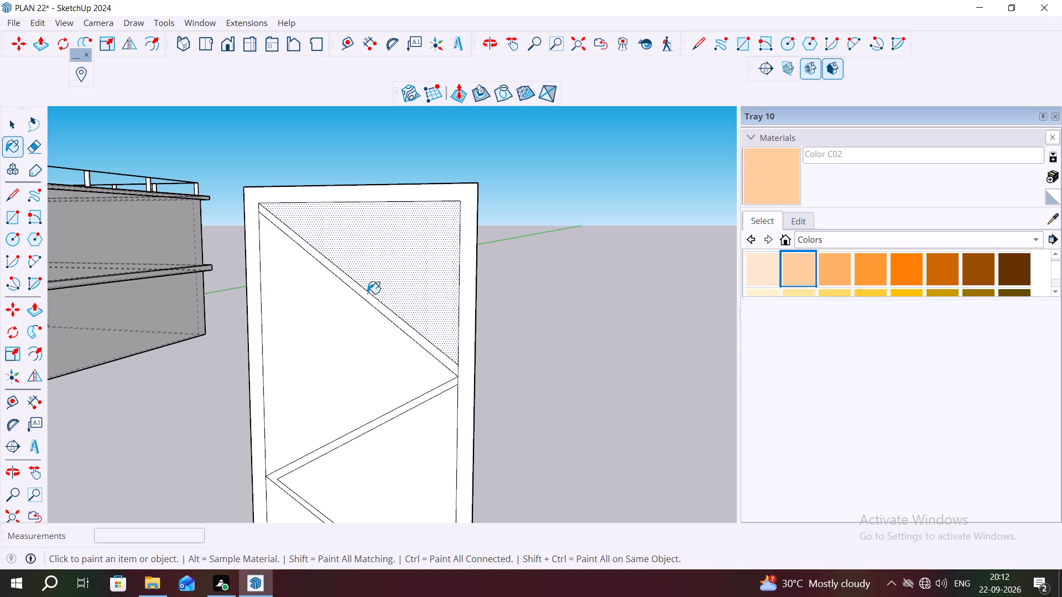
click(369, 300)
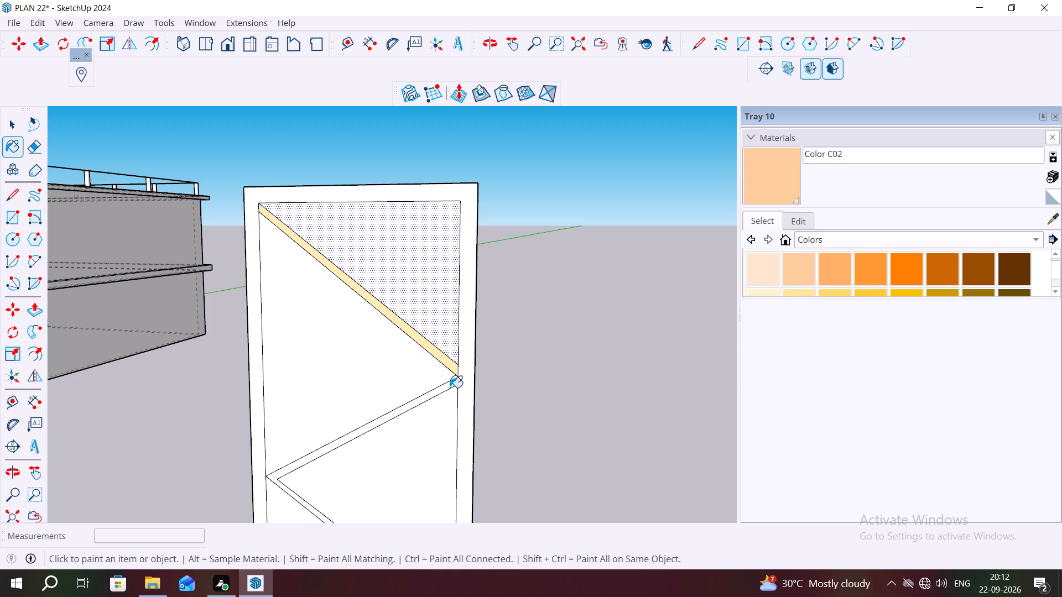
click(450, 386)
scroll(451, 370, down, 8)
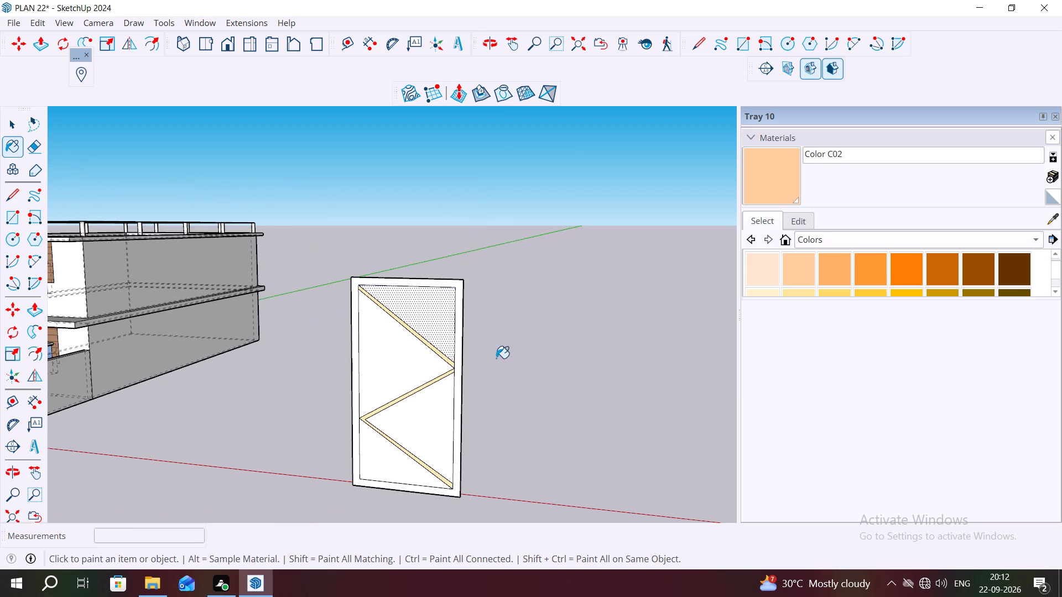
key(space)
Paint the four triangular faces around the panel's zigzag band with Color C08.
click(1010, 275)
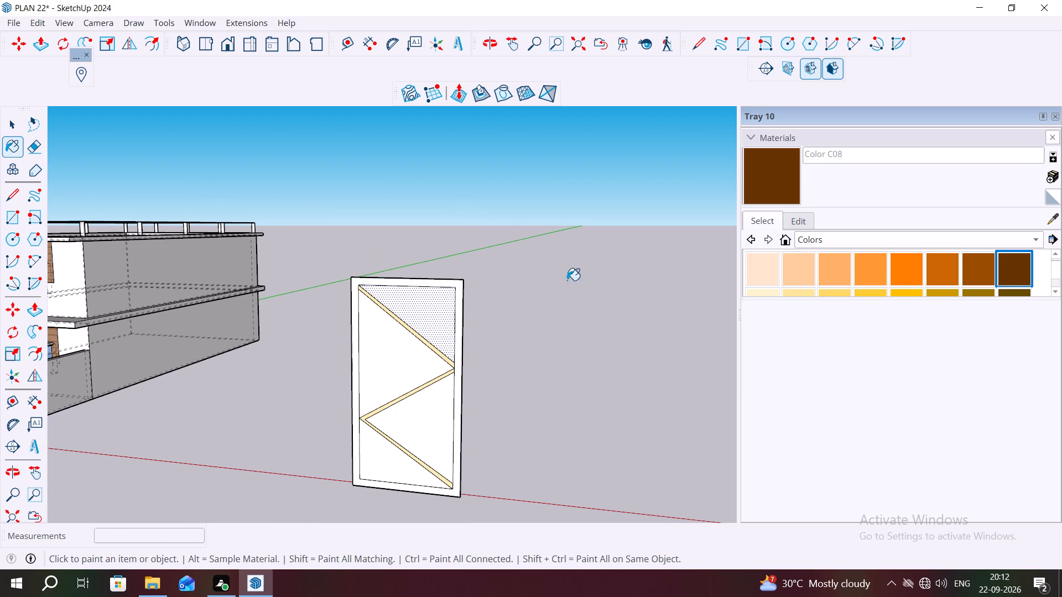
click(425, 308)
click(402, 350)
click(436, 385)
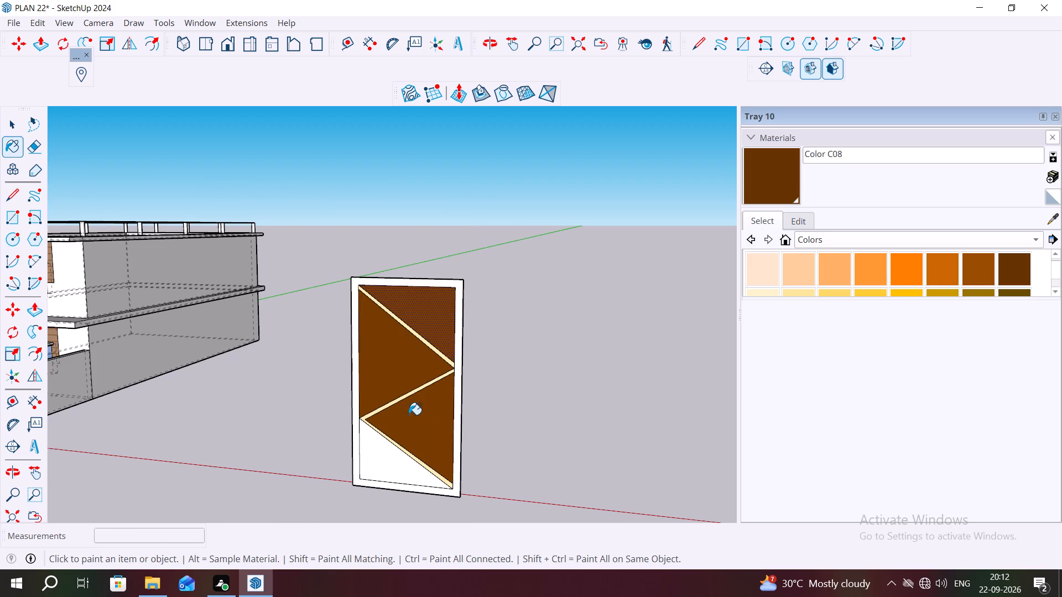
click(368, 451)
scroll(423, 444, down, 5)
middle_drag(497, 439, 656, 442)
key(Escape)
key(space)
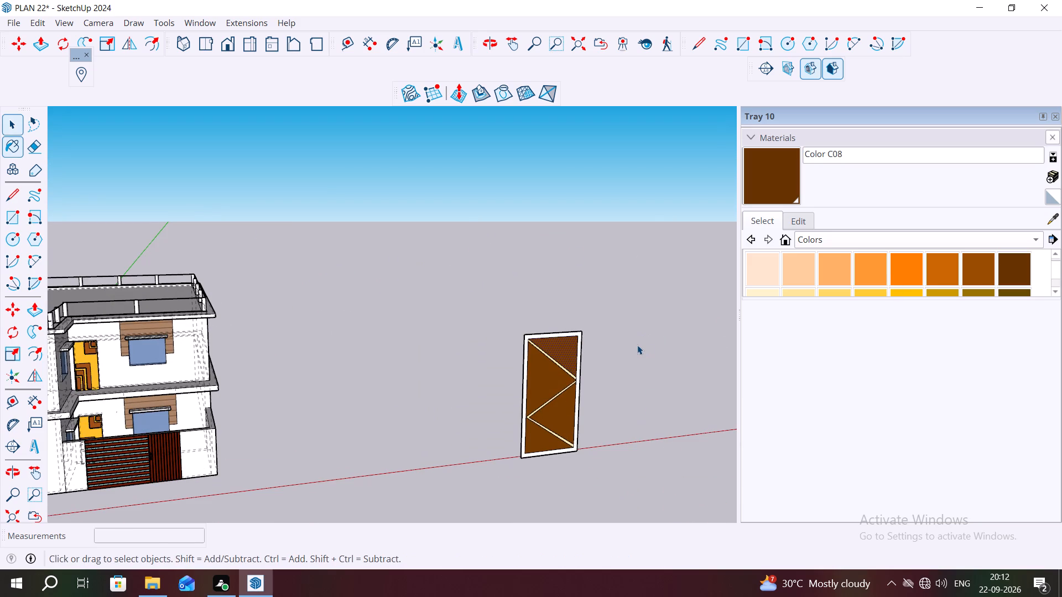
Examine the painted panel and the two-storey house together from several viewpoints.
click(637, 345)
scroll(609, 366, down, 3)
middle_drag(636, 387, 571, 380)
scroll(563, 380, down, 1)
scroll(554, 381, up, 5)
scroll(499, 325, down, 6)
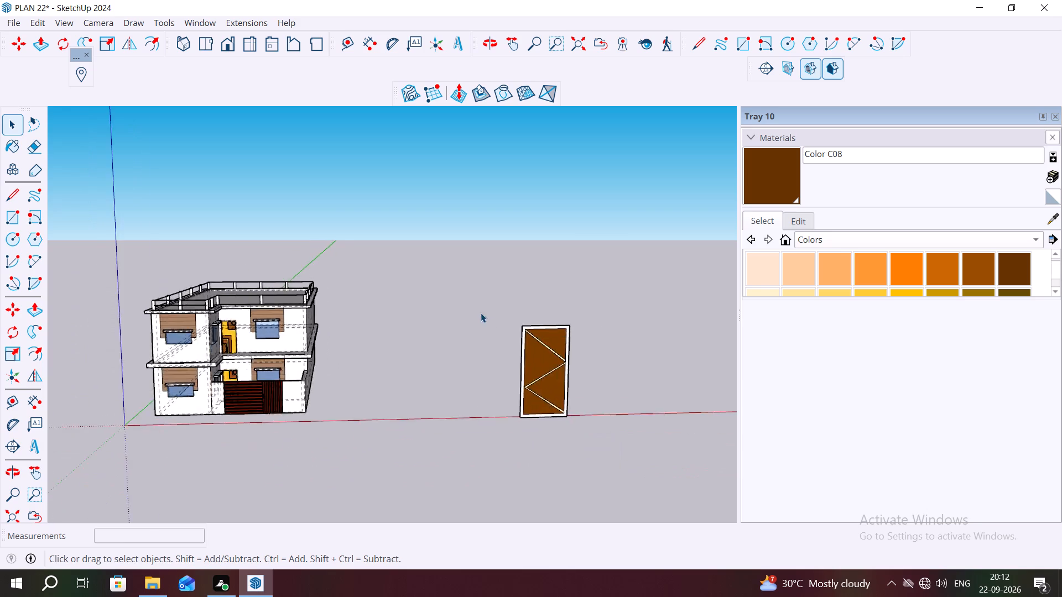
scroll(481, 313, down, 3)
middle_drag(571, 380, 570, 414)
scroll(559, 415, down, 1)
scroll(535, 391, up, 9)
scroll(501, 268, down, 7)
middle_drag(550, 347, 342, 358)
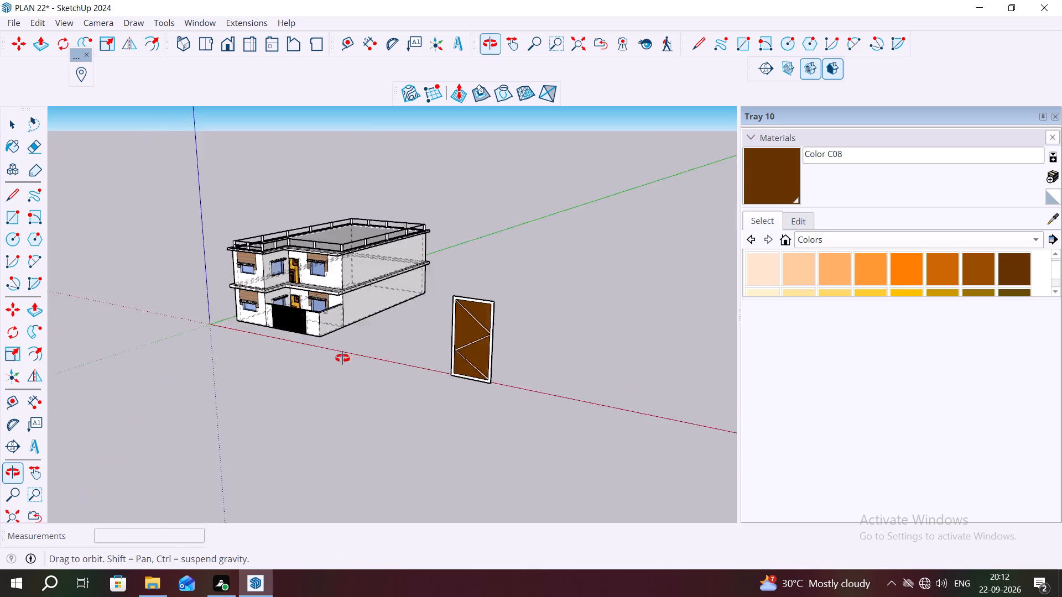
middle_drag(342, 358, 330, 358)
scroll(332, 358, up, 8)
middle_drag(476, 366, 582, 393)
key(space)
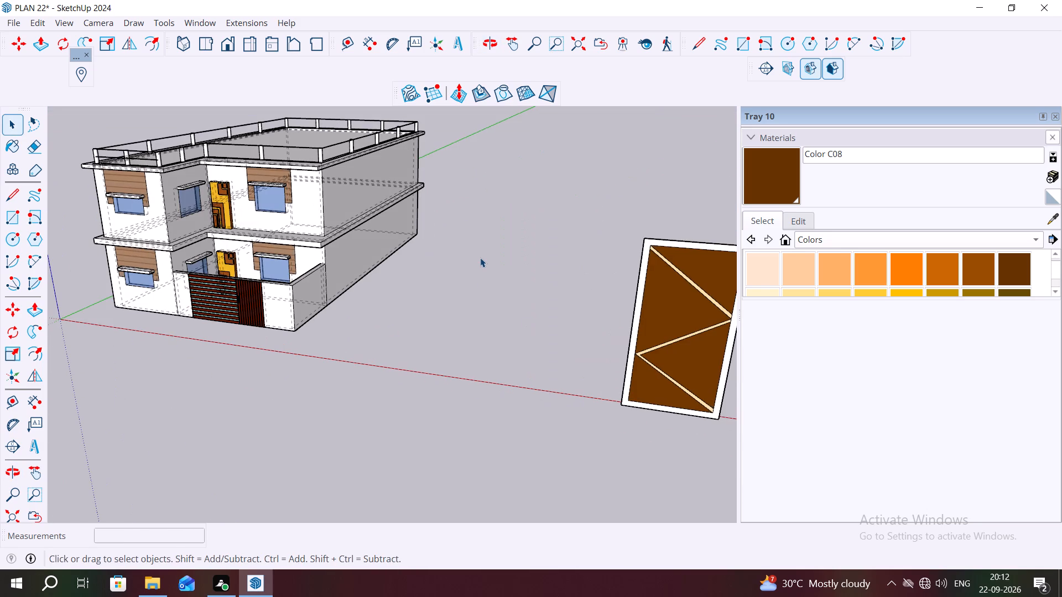
Turn off the dashed back-edge display for the model.
key(k)
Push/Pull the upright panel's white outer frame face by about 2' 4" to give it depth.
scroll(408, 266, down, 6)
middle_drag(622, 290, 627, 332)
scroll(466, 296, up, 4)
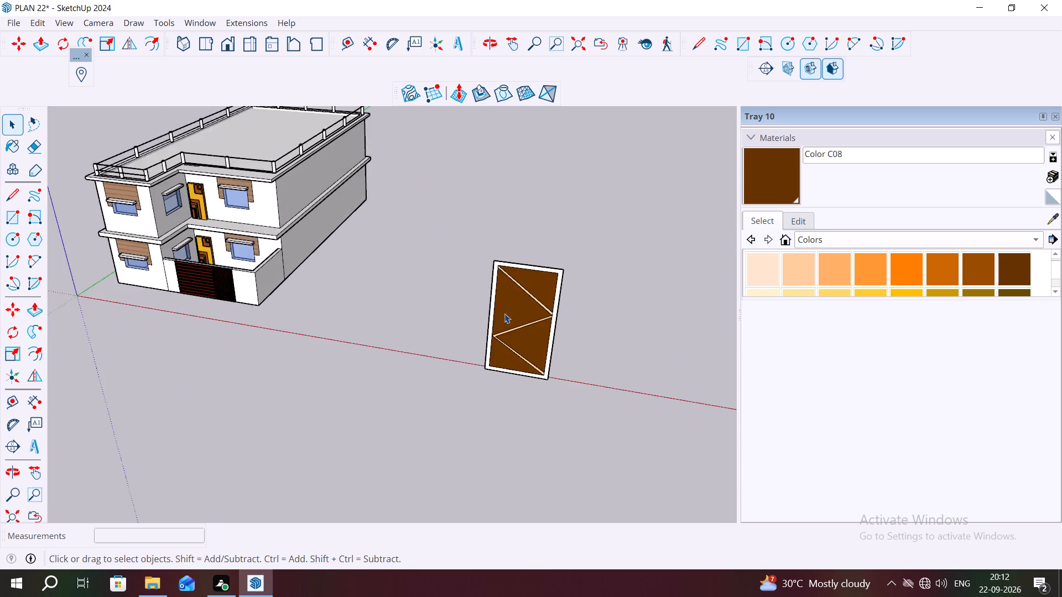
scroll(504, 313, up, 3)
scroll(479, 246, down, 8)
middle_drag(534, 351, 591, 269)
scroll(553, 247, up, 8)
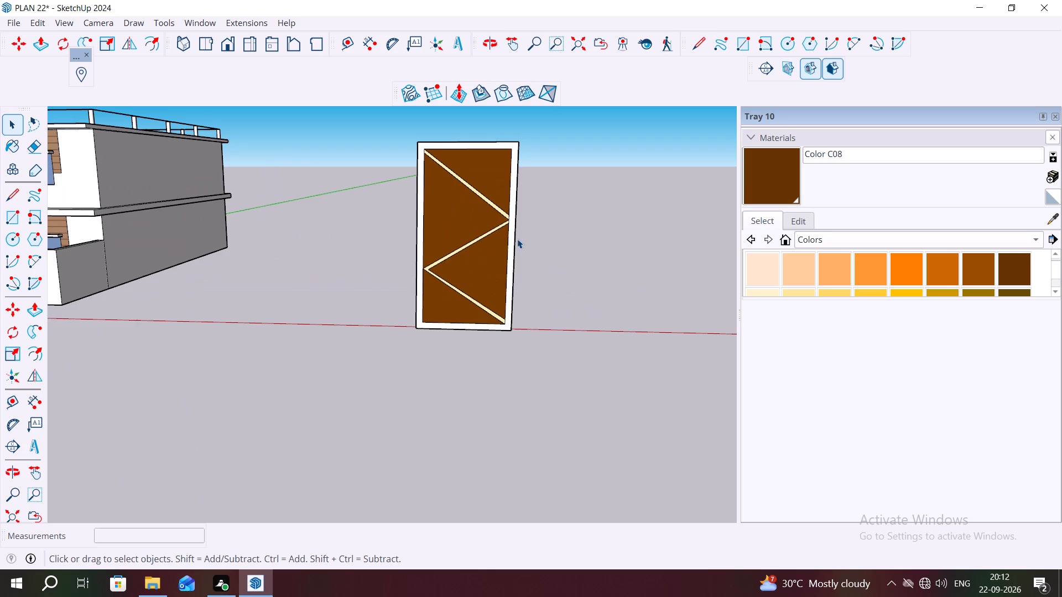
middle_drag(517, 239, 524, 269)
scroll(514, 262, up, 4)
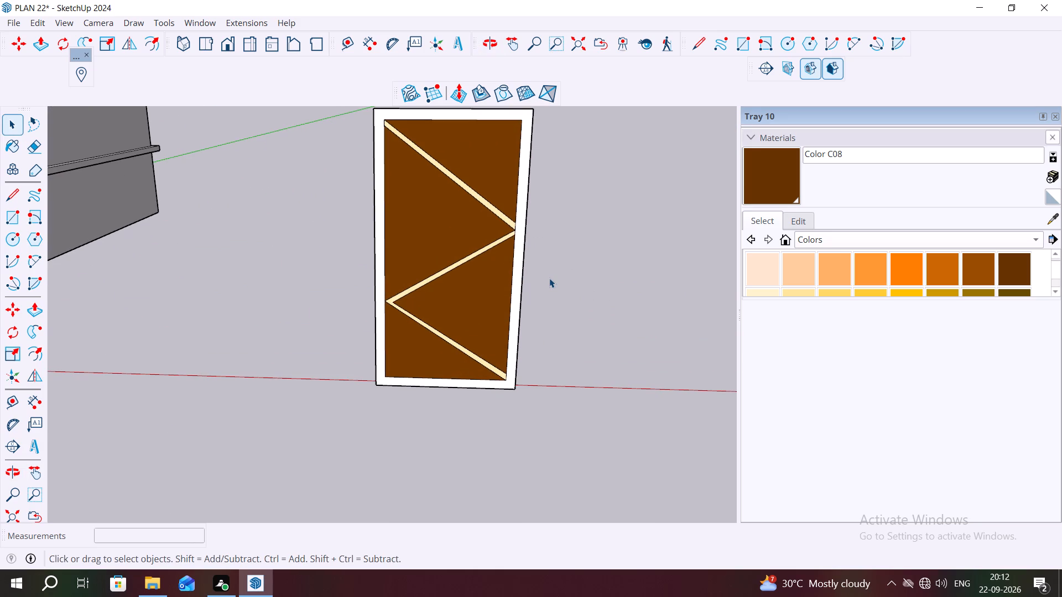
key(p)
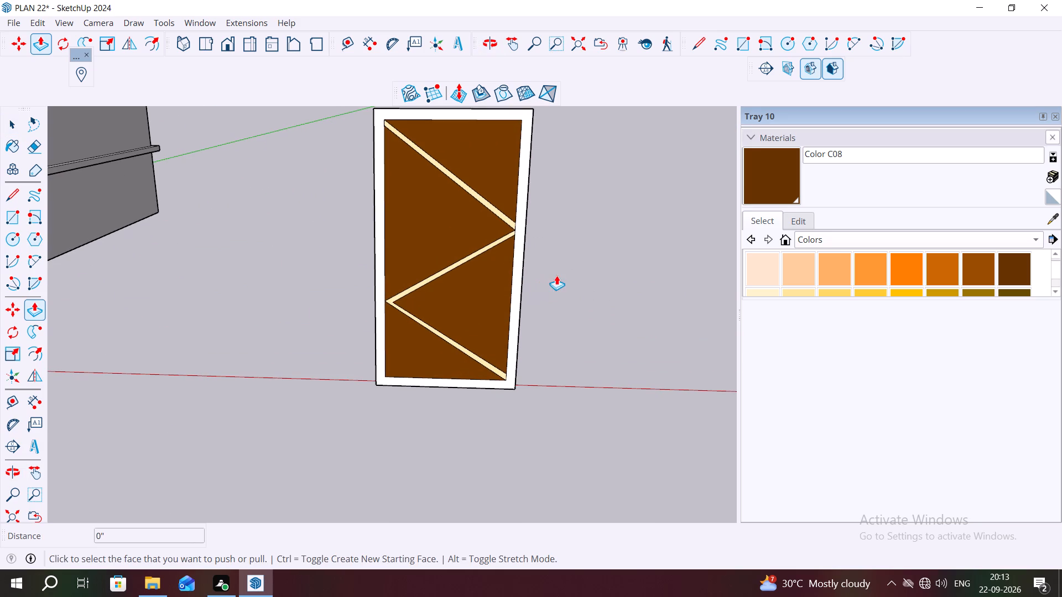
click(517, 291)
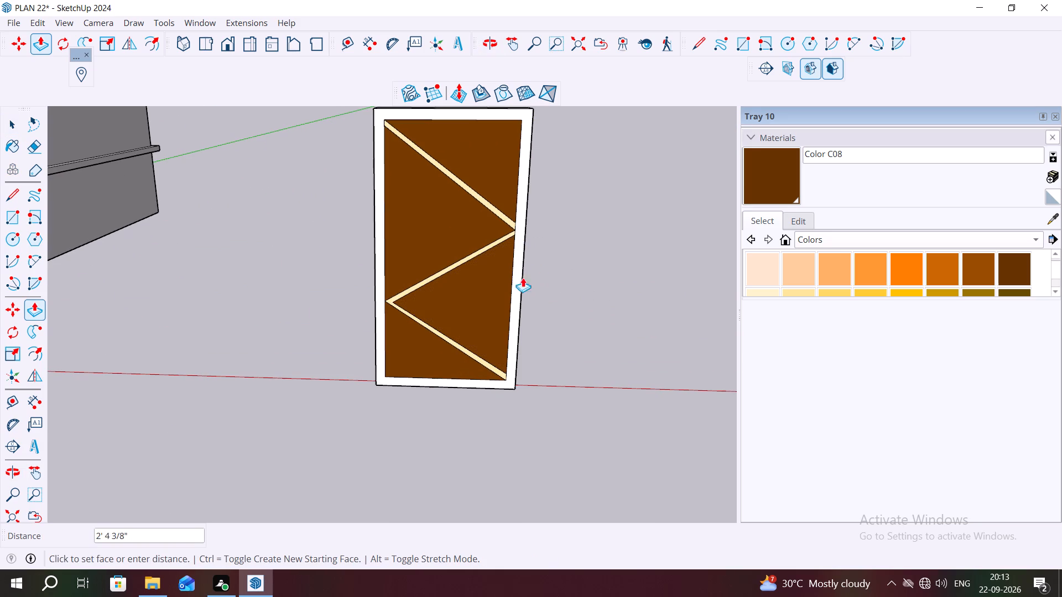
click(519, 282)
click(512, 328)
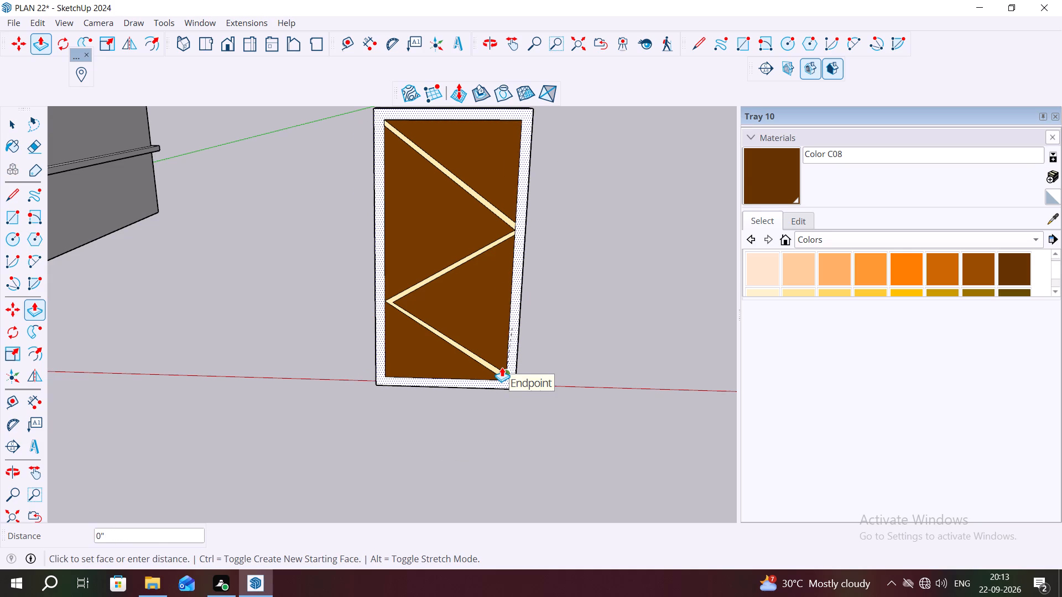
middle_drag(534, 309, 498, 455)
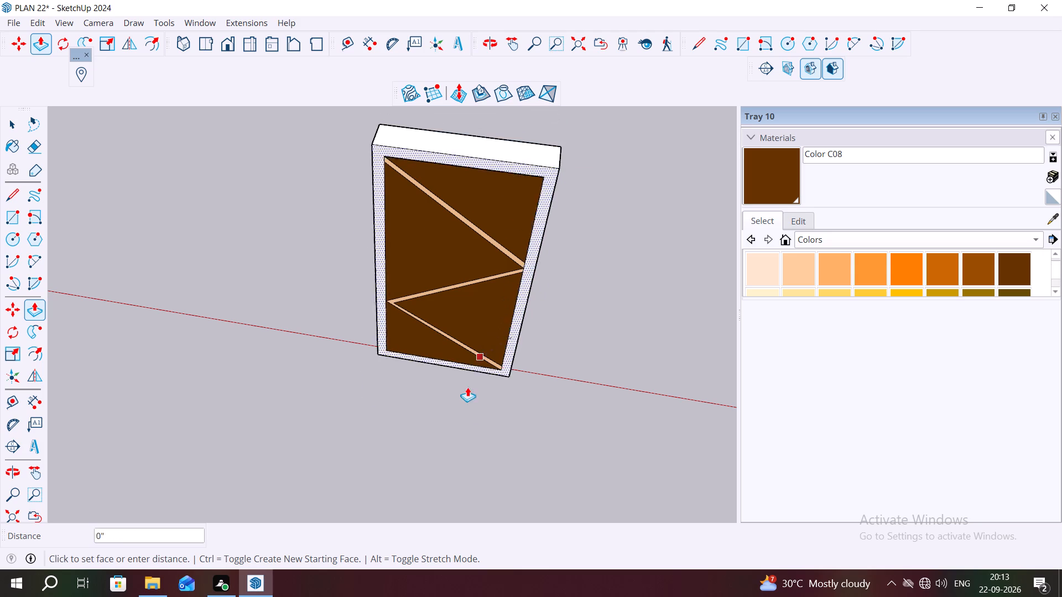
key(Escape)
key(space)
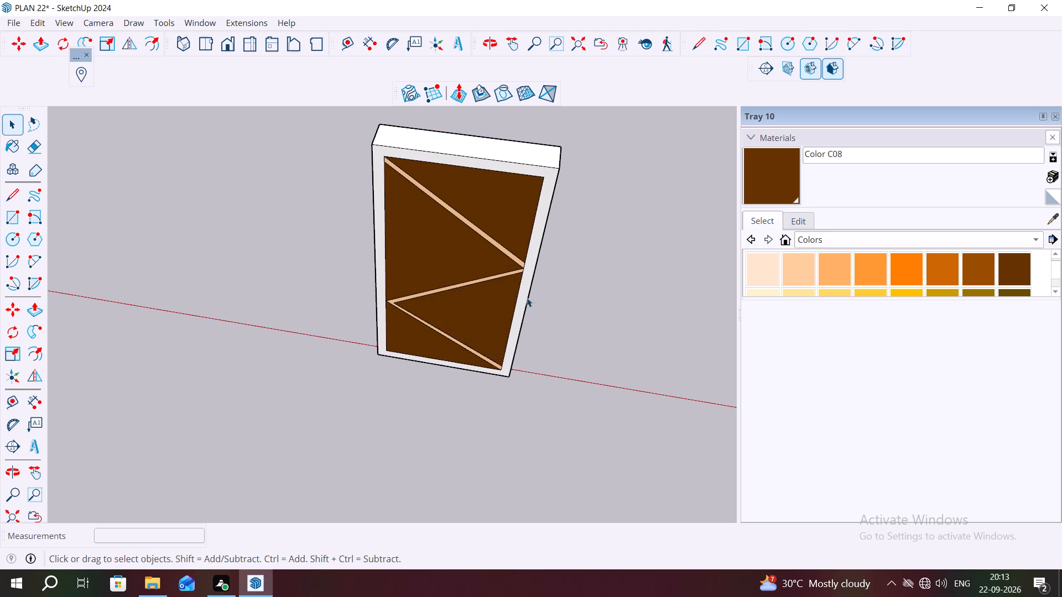
Delete the entire framed zigzag panel standing beside the house.
scroll(539, 307, down, 3)
middle_drag(555, 324, 591, 243)
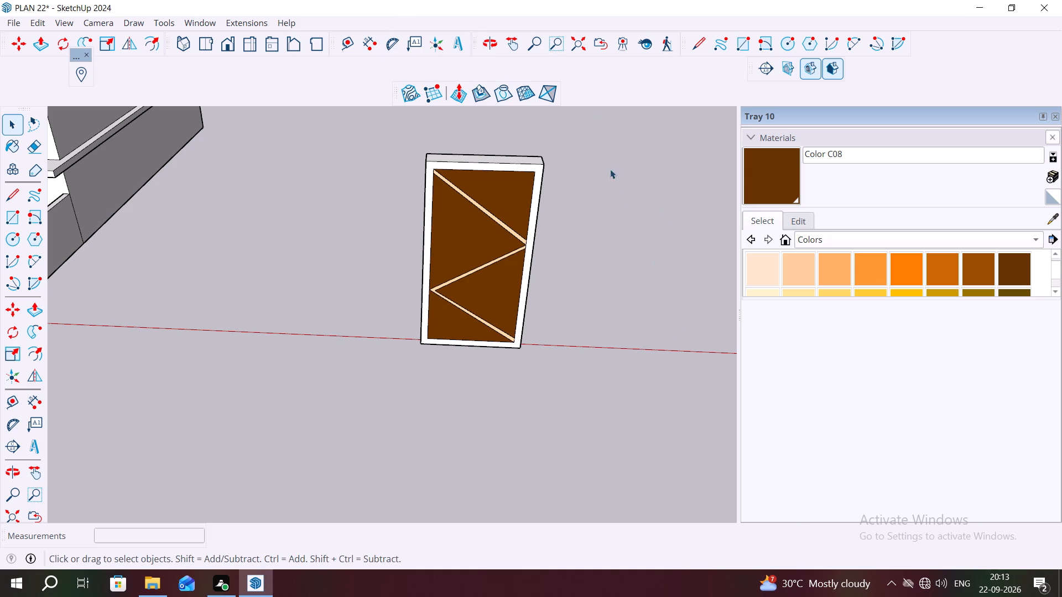
key(space)
drag(627, 138, 414, 366)
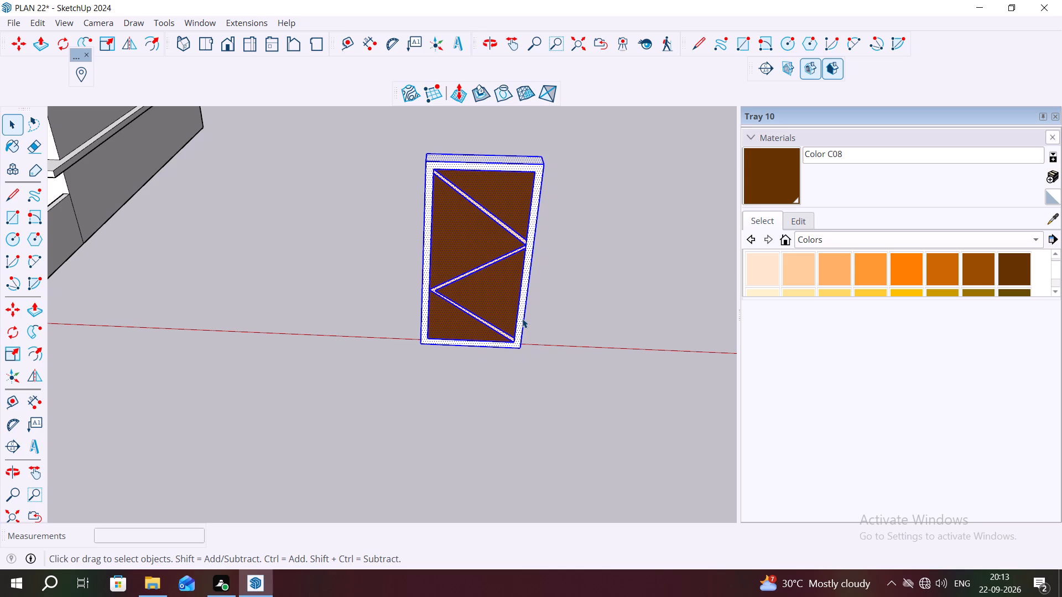
key(Delete)
Examine the house's front facade, boundary gate and side wall.
scroll(512, 327, down, 8)
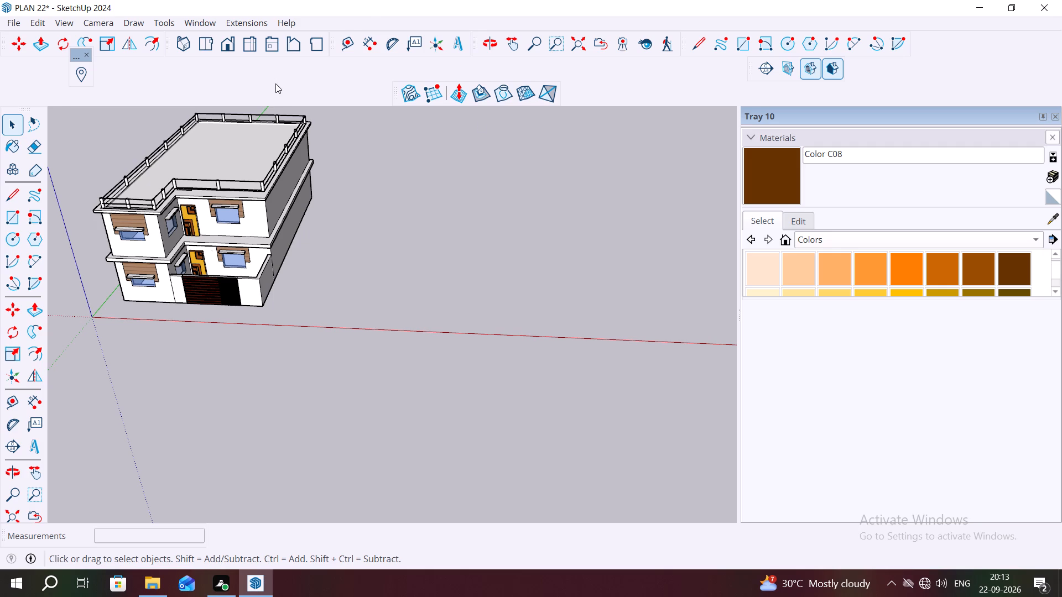
scroll(558, 175, down, 6)
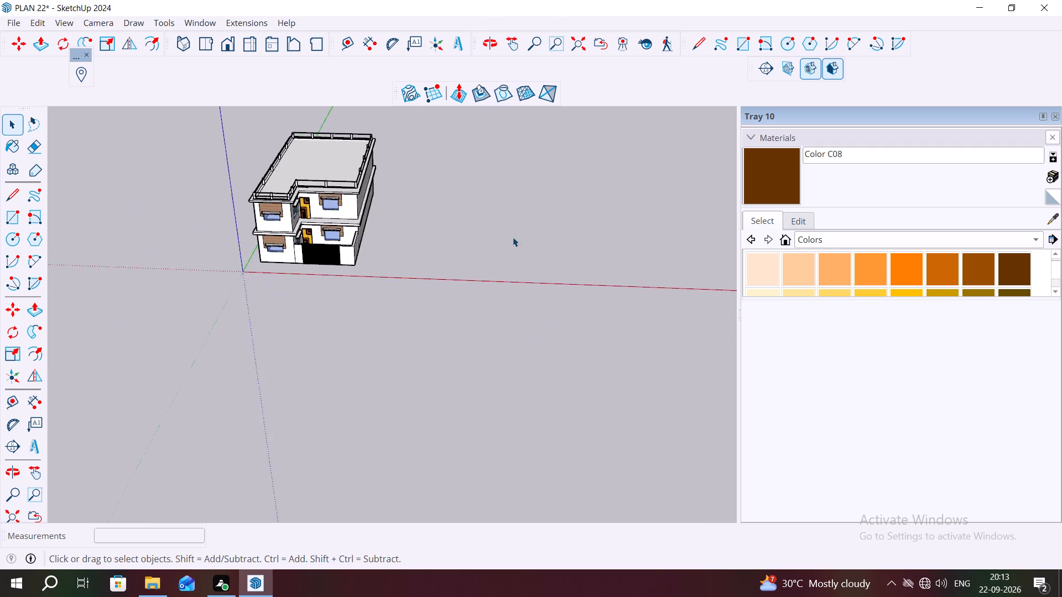
scroll(513, 237, down, 1)
middle_drag(480, 258, 498, 57)
scroll(353, 166, up, 8)
middle_drag(496, 271, 509, 359)
scroll(390, 350, up, 4)
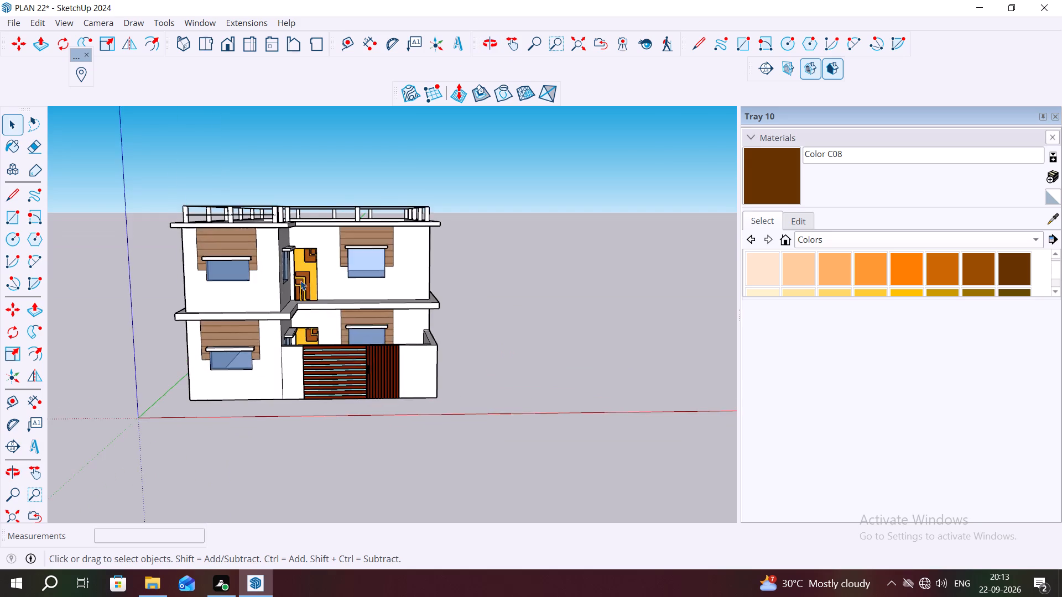
scroll(221, 252, down, 8)
middle_drag(671, 316, 520, 331)
scroll(355, 312, up, 8)
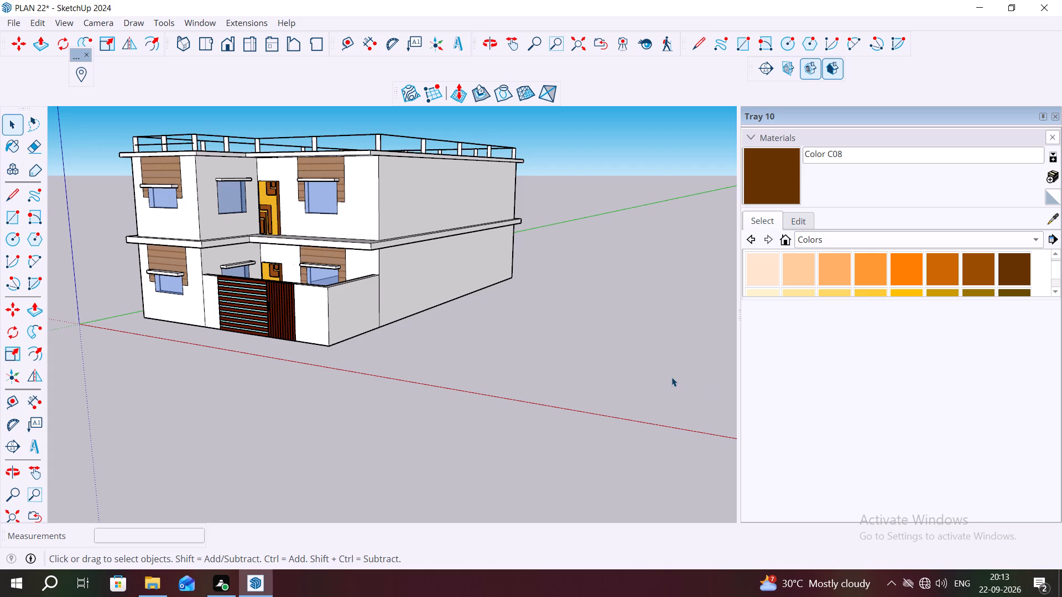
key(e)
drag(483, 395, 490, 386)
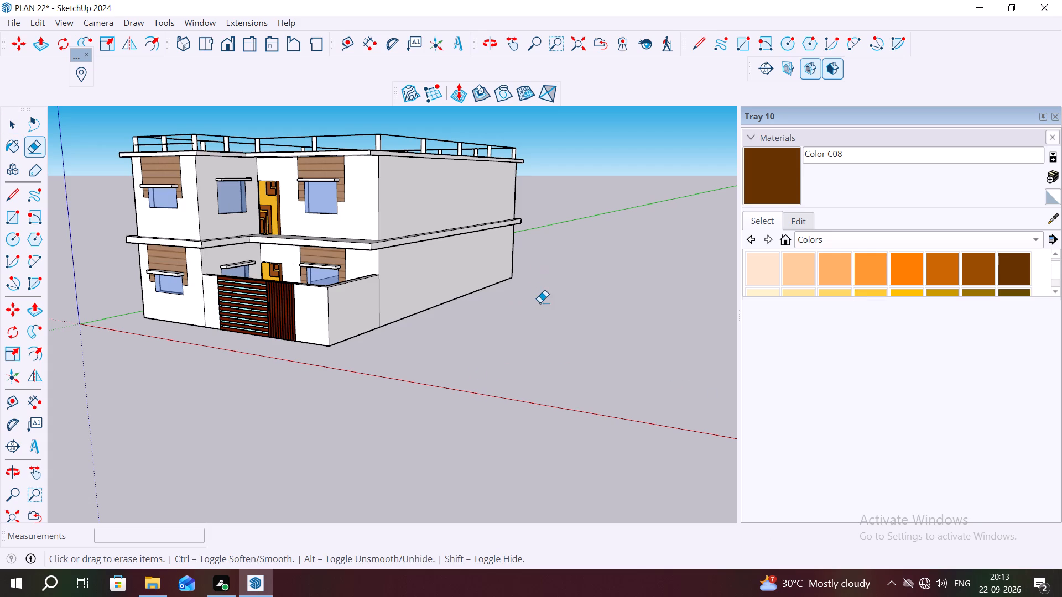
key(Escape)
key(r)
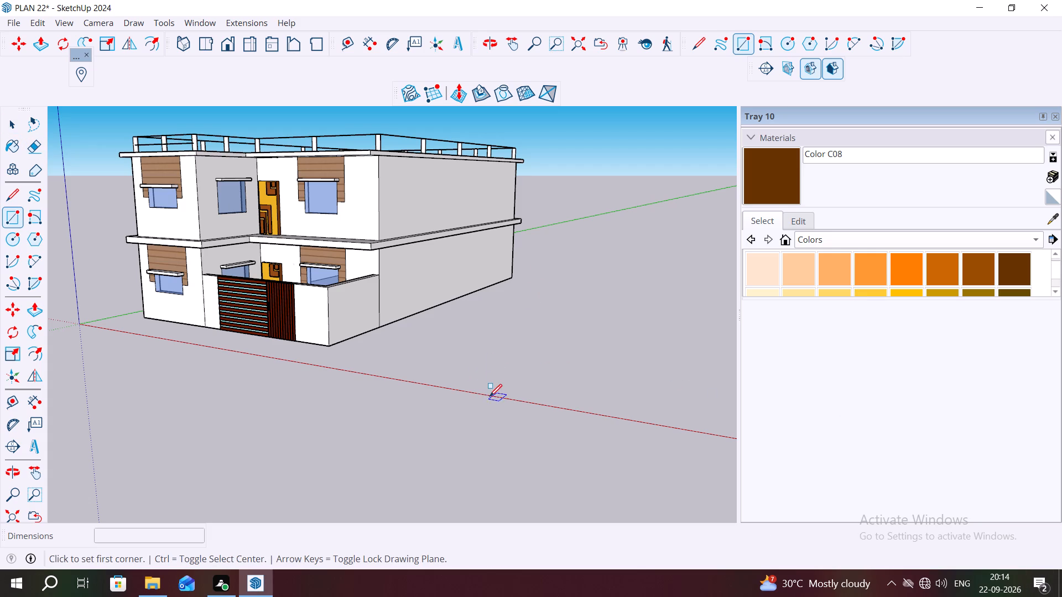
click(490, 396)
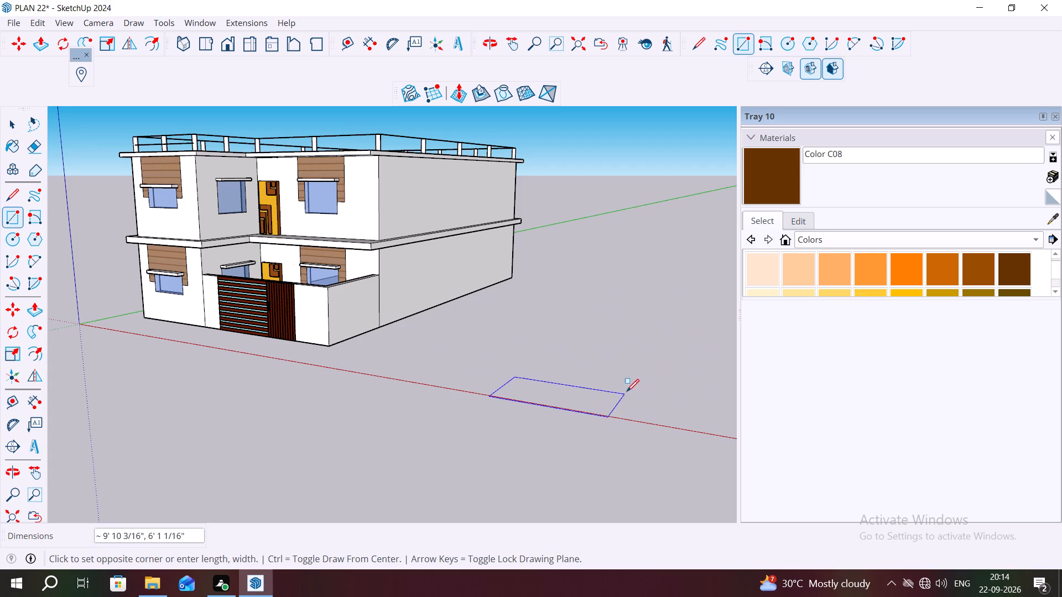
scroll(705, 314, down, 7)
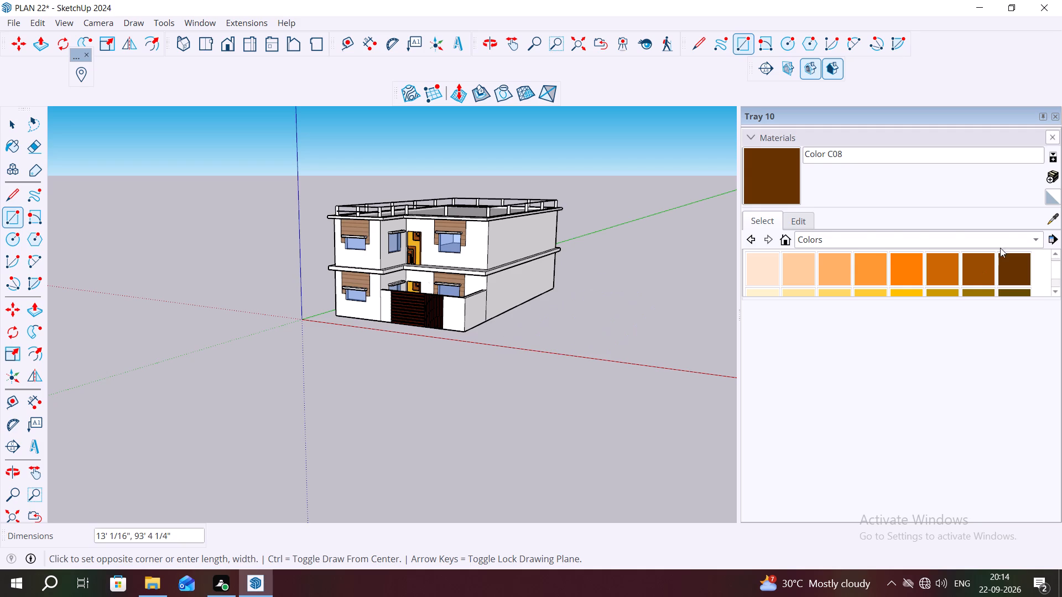
Paint the front facade walls of both storeys with Formica Laminate Light from the Synthetic Surfaces materials.
click(858, 240)
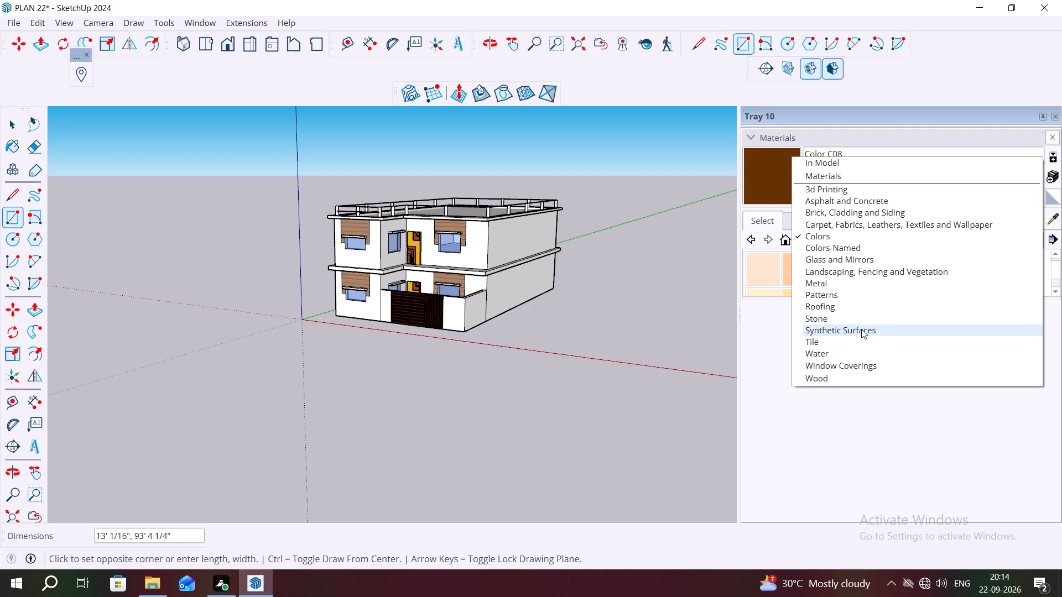
click(861, 329)
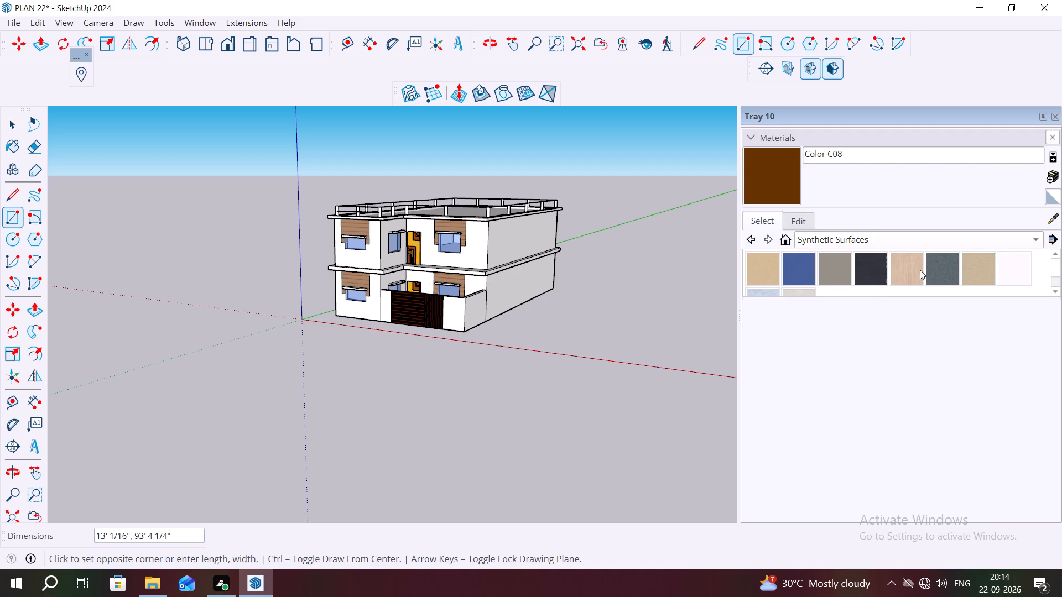
click(920, 270)
click(471, 253)
middle_drag(507, 318, 542, 333)
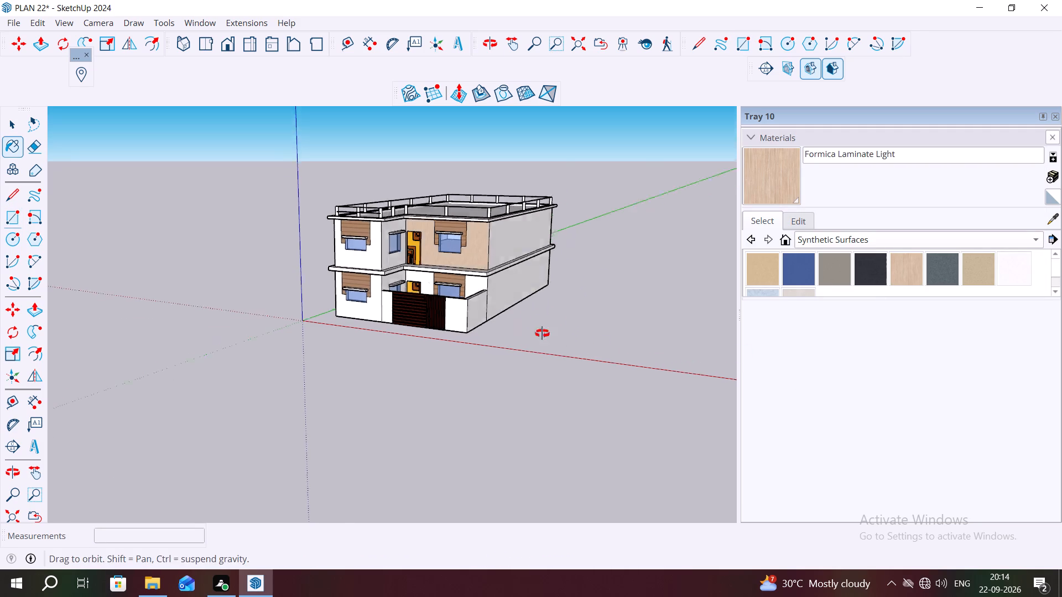
middle_drag(542, 333, 686, 345)
scroll(420, 228, up, 7)
middle_drag(617, 291, 584, 223)
scroll(478, 258, up, 4)
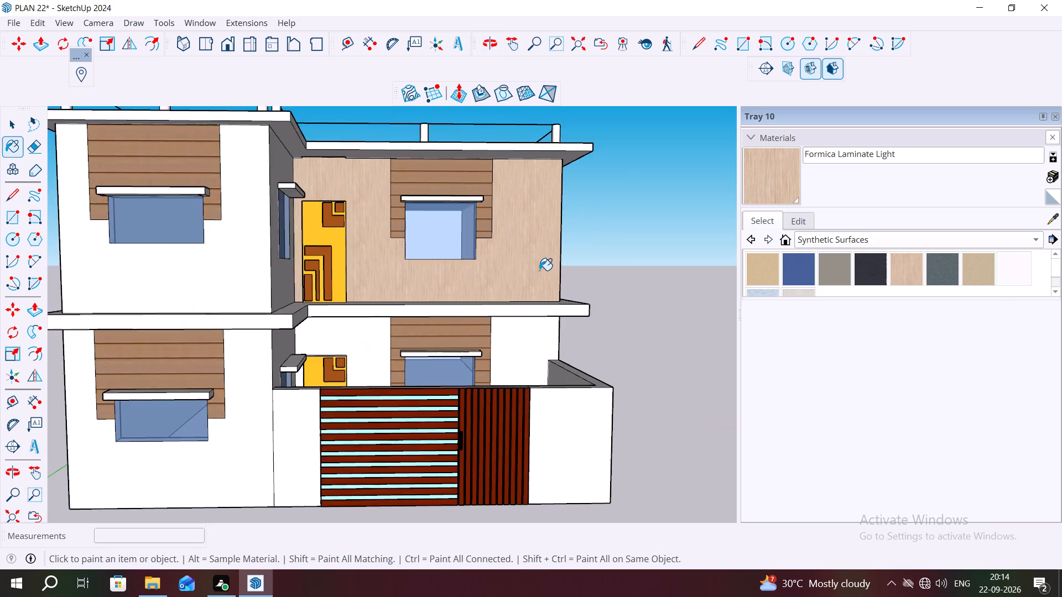
scroll(539, 270, up, 3)
middle_drag(612, 283, 603, 291)
click(536, 346)
scroll(593, 354, down, 4)
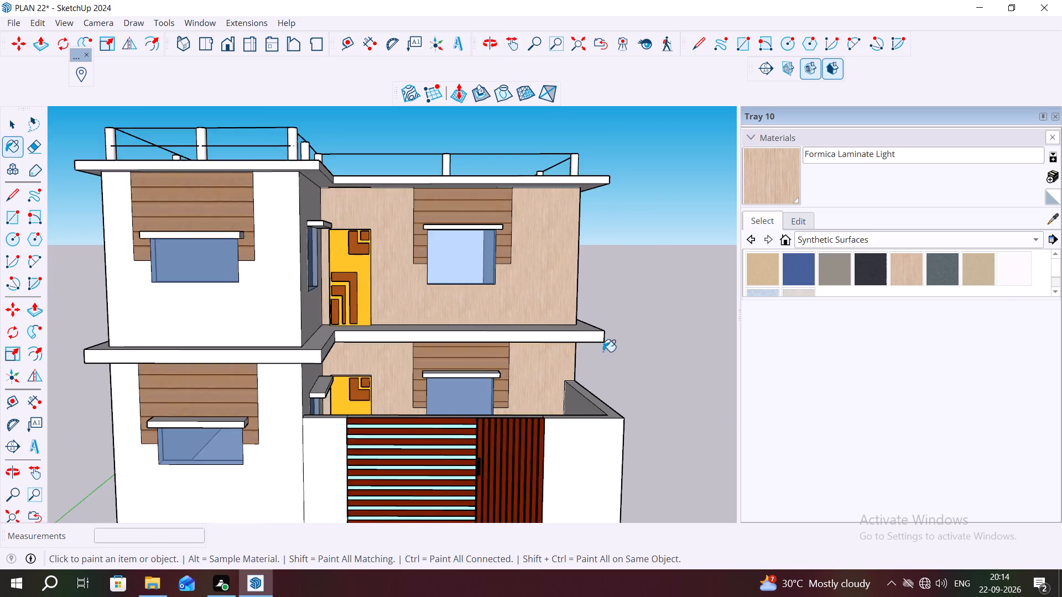
scroll(603, 352, down, 2)
click(382, 279)
click(387, 420)
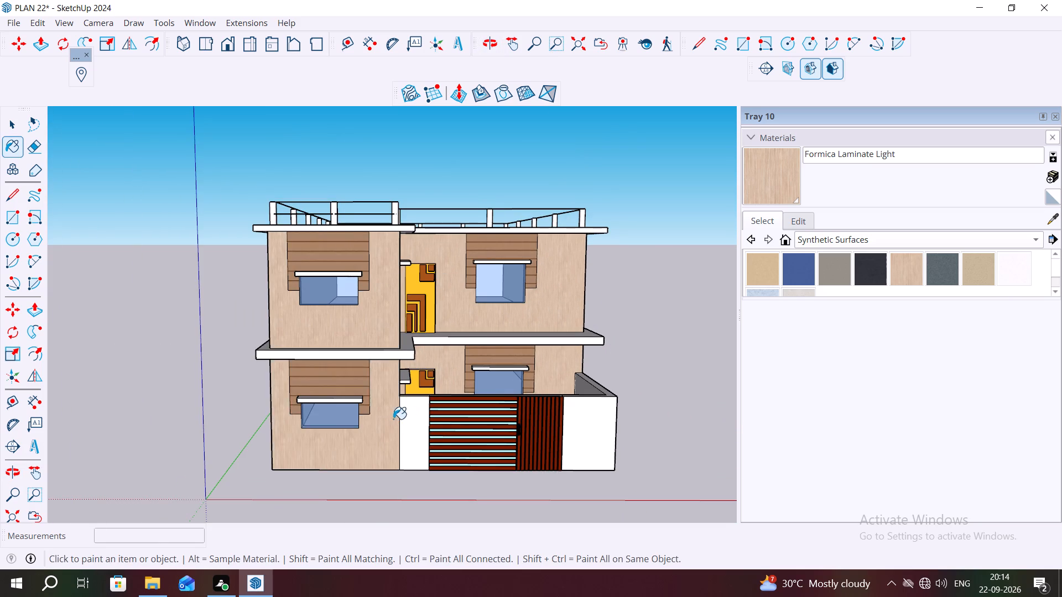
Paint the boundary wall's front faces on both sides of the gate and its outer side face with Formica Laminate Light.
scroll(398, 420, down, 3)
click(414, 426)
click(547, 434)
middle_drag(580, 428, 347, 433)
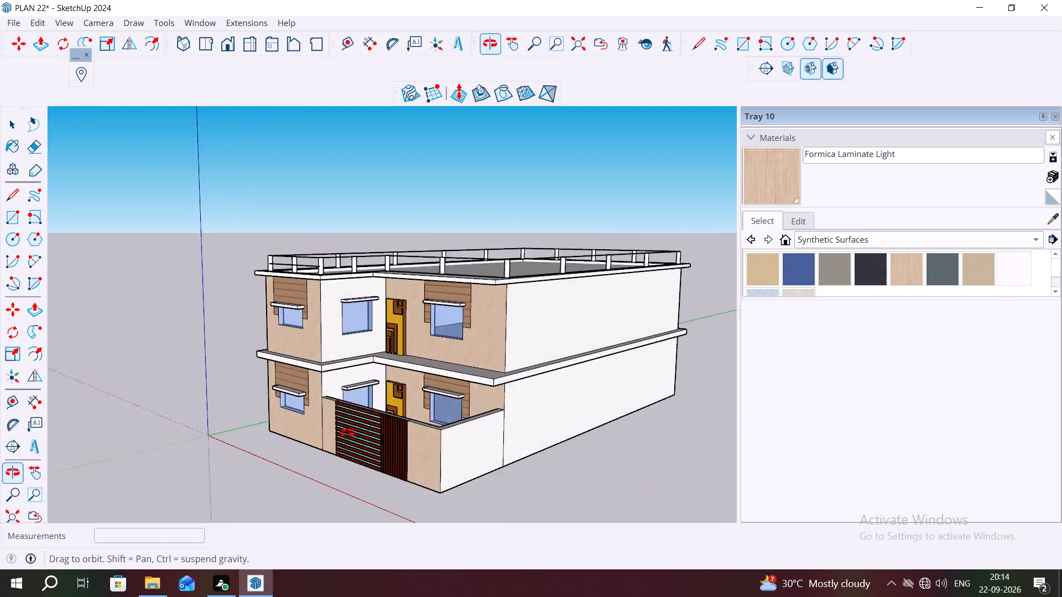
middle_drag(347, 433, 331, 427)
click(450, 430)
Paint the long side wall next to the boundary wall and the front recess's side walls on both storeys with Formica Laminate Light.
click(519, 420)
click(551, 334)
middle_drag(474, 341, 612, 382)
scroll(385, 345, up, 3)
click(366, 340)
click(356, 405)
Paint the opposite long side wall and the rear wall of both storeys with Formica Laminate Light.
middle_drag(434, 423, 454, 420)
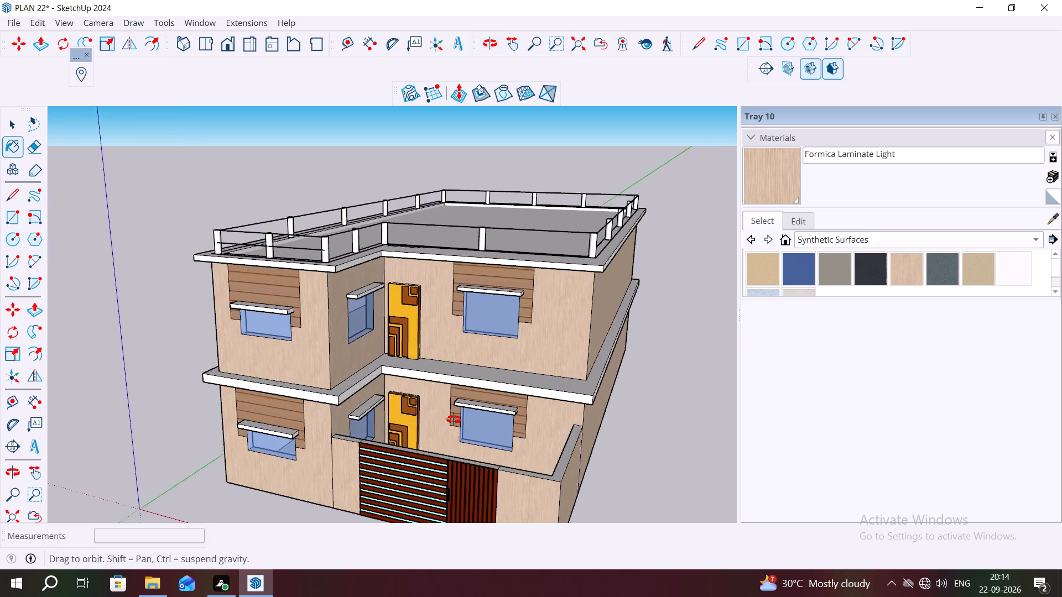
middle_drag(454, 420, 629, 328)
click(278, 293)
scroll(241, 339, down, 2)
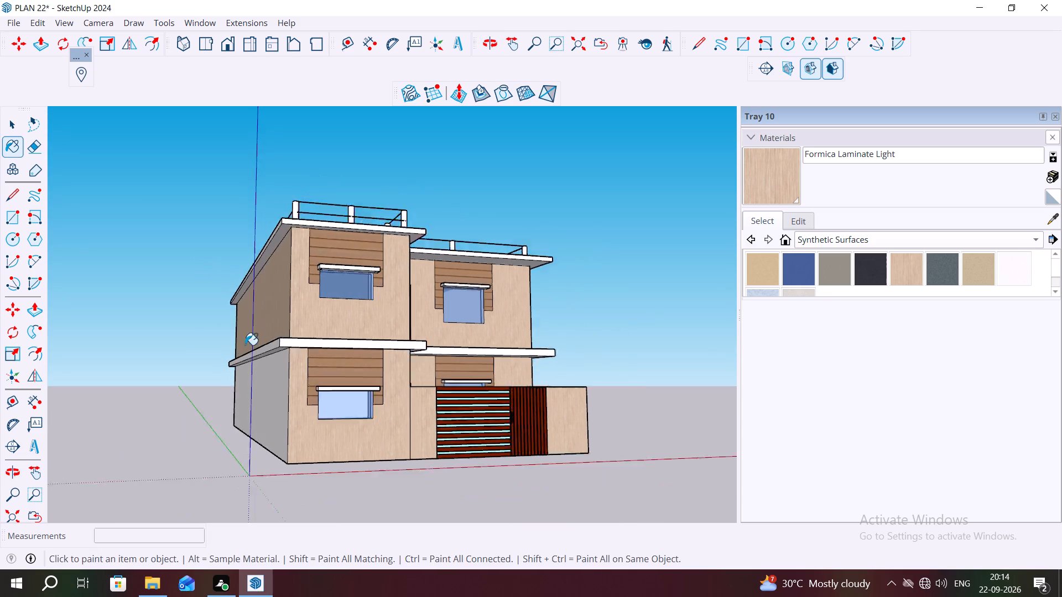
scroll(245, 345, down, 1)
middle_drag(415, 365, 618, 359)
click(292, 379)
scroll(284, 378, down, 5)
middle_drag(186, 345, 727, 374)
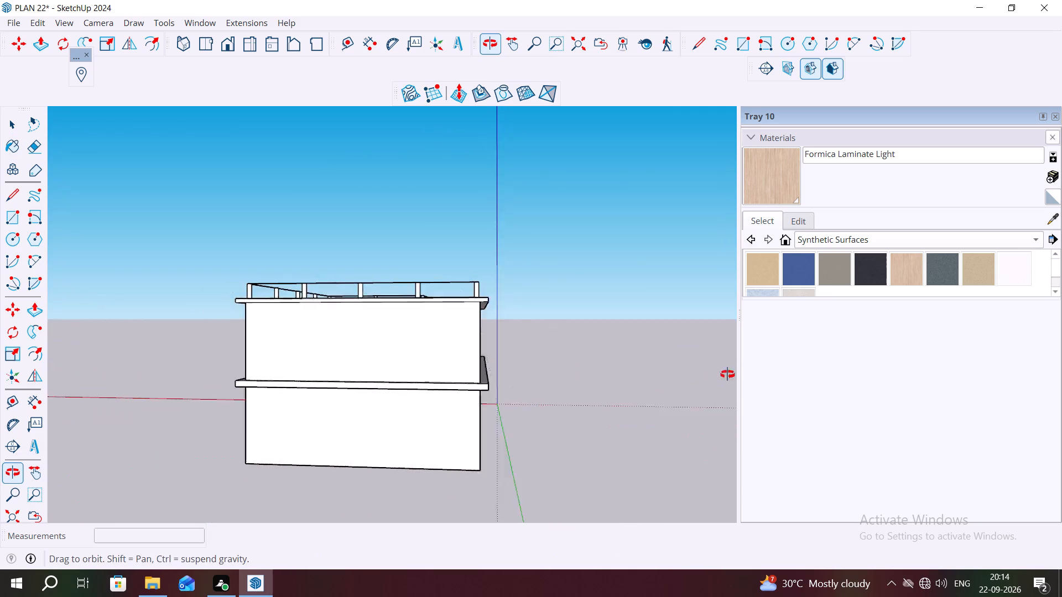
middle_drag(727, 374, 734, 374)
click(397, 358)
click(398, 399)
Paint the mid-floor slab's side and rear edges and its top face with Formica Laminate Light.
middle_drag(358, 415, 513, 414)
scroll(451, 385, up, 3)
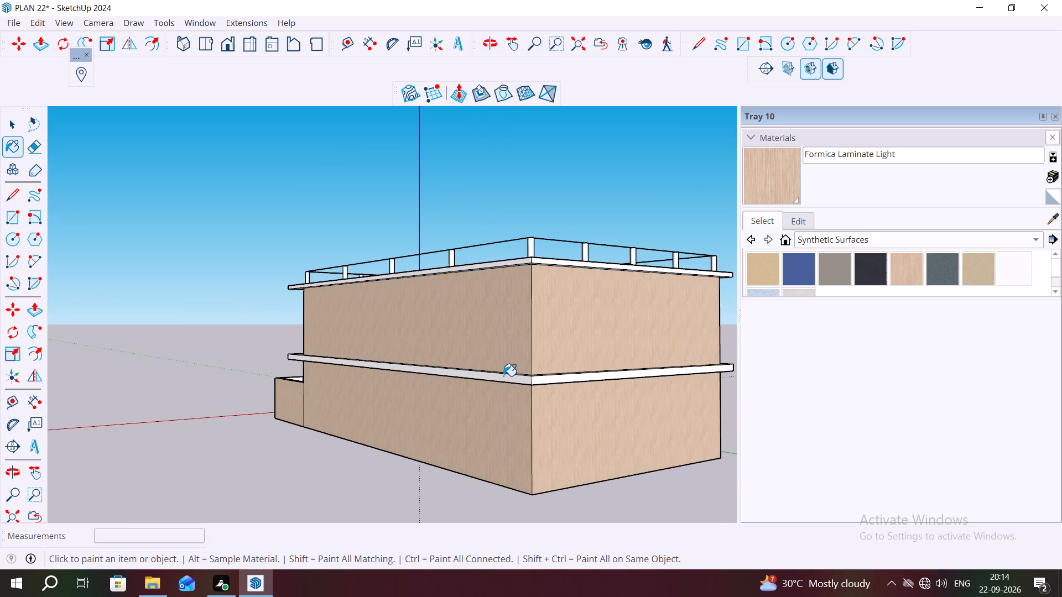
click(503, 376)
click(561, 382)
scroll(548, 370, down, 3)
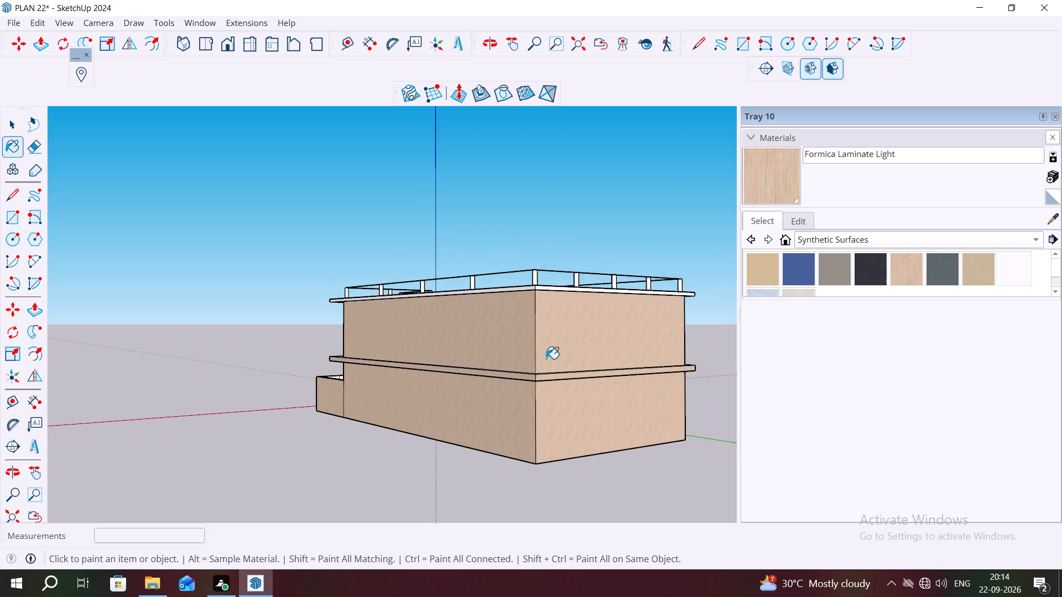
middle_drag(546, 359, 546, 412)
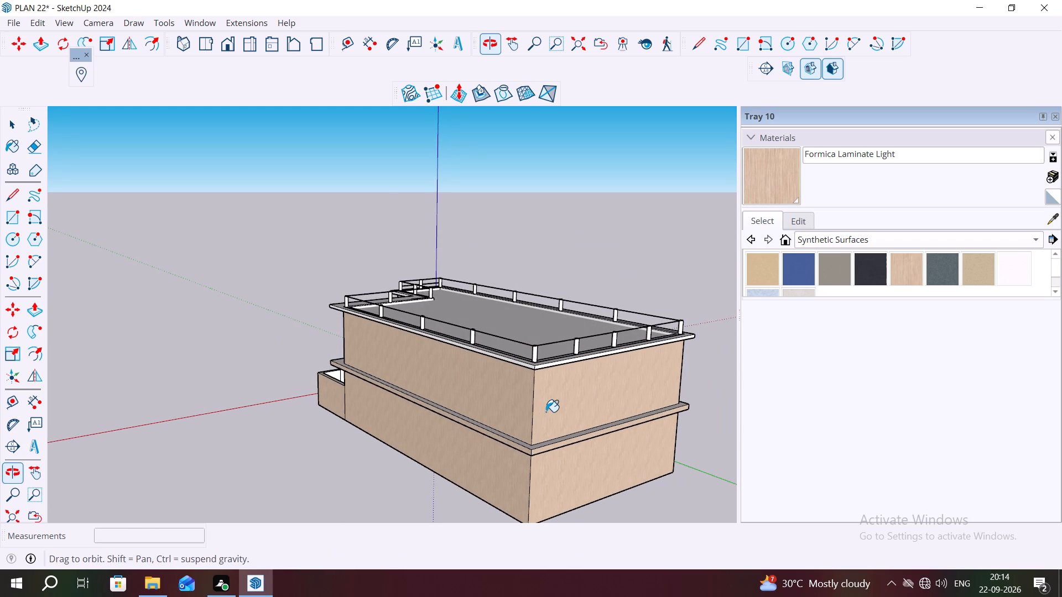
scroll(557, 389, up, 3)
click(539, 463)
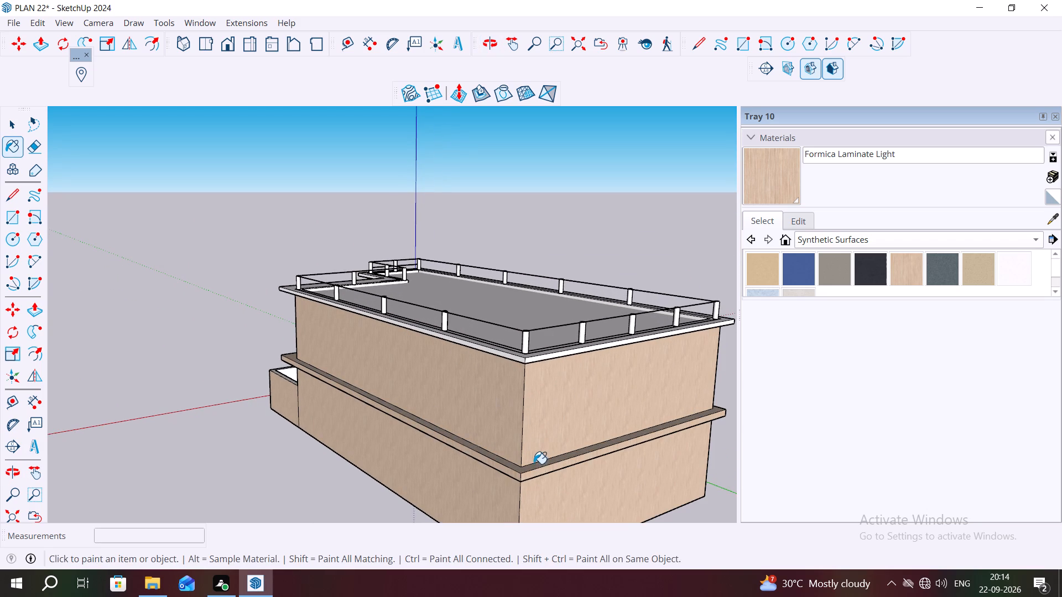
Paint the mid-floor slab's front and recess edges with Formica Laminate Light.
scroll(366, 381, down, 9)
middle_drag(326, 362, 880, 309)
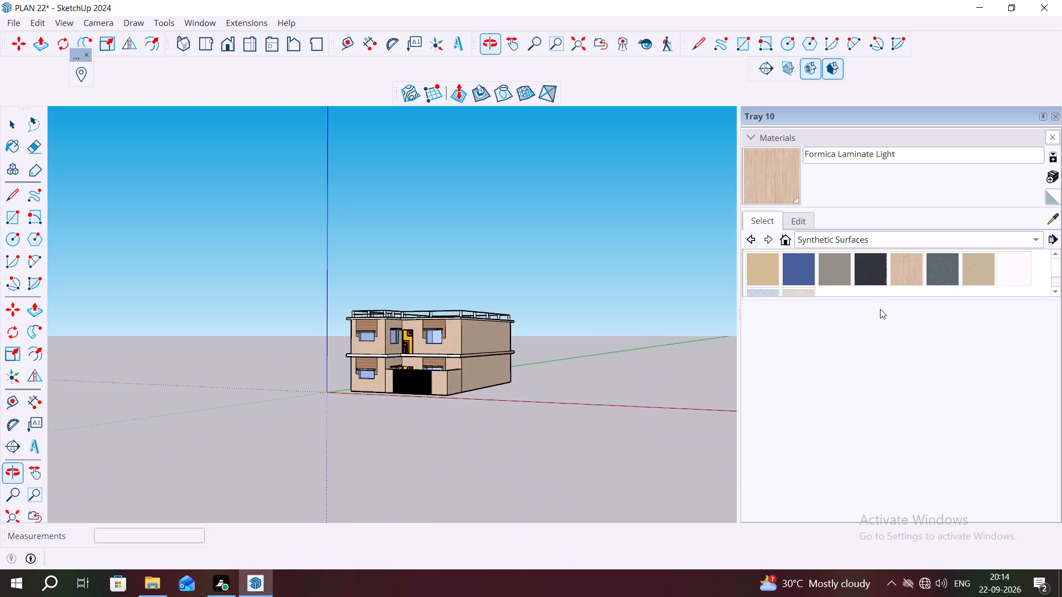
scroll(285, 303, up, 4)
scroll(407, 365, up, 2)
middle_drag(446, 383, 507, 506)
scroll(472, 431, up, 4)
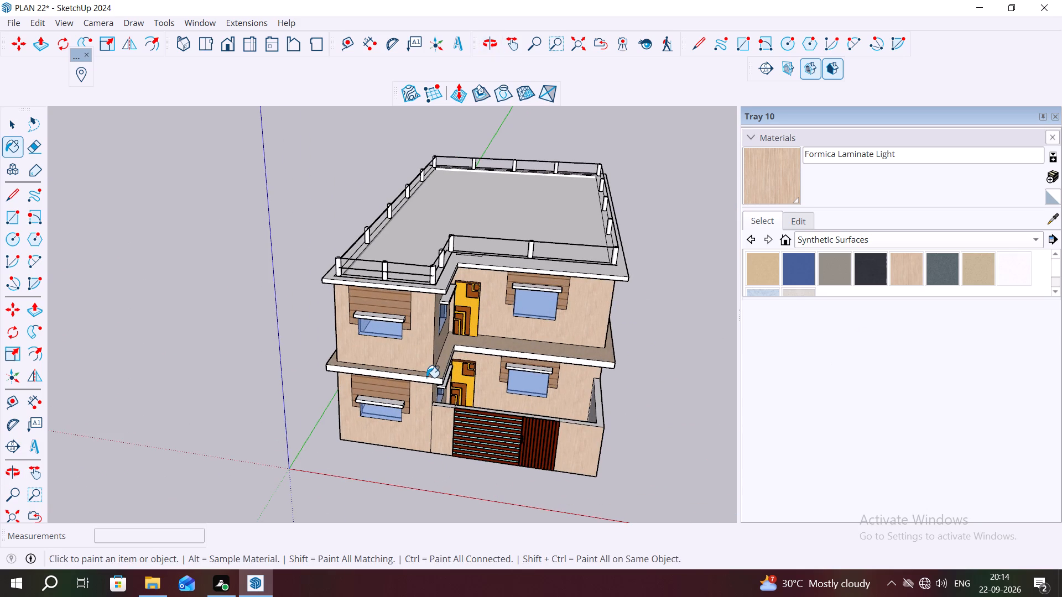
click(426, 379)
middle_drag(447, 375, 351, 300)
scroll(352, 301, up, 2)
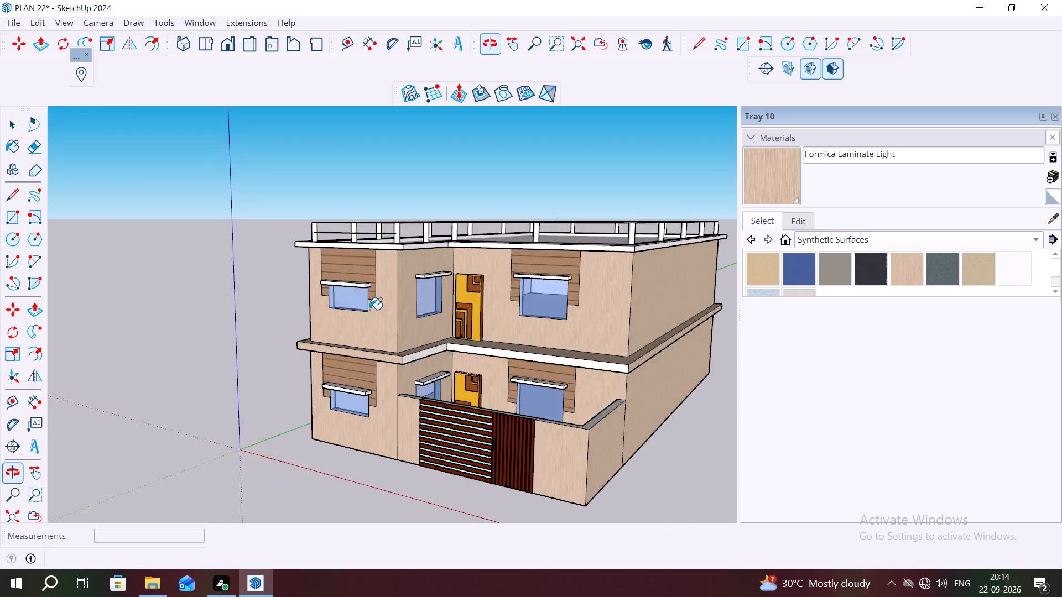
scroll(369, 310, up, 6)
click(413, 369)
click(507, 348)
Paint the roof terrace floor inside the railing with Formica Laminate Light.
scroll(416, 344, down, 3)
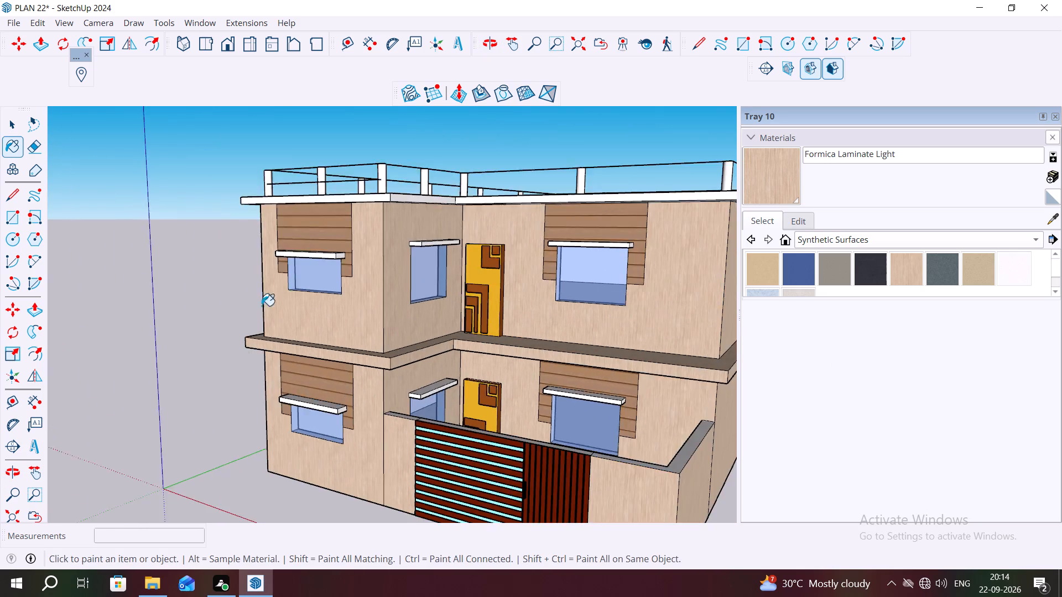
scroll(262, 306, down, 8)
middle_drag(393, 341, 465, 366)
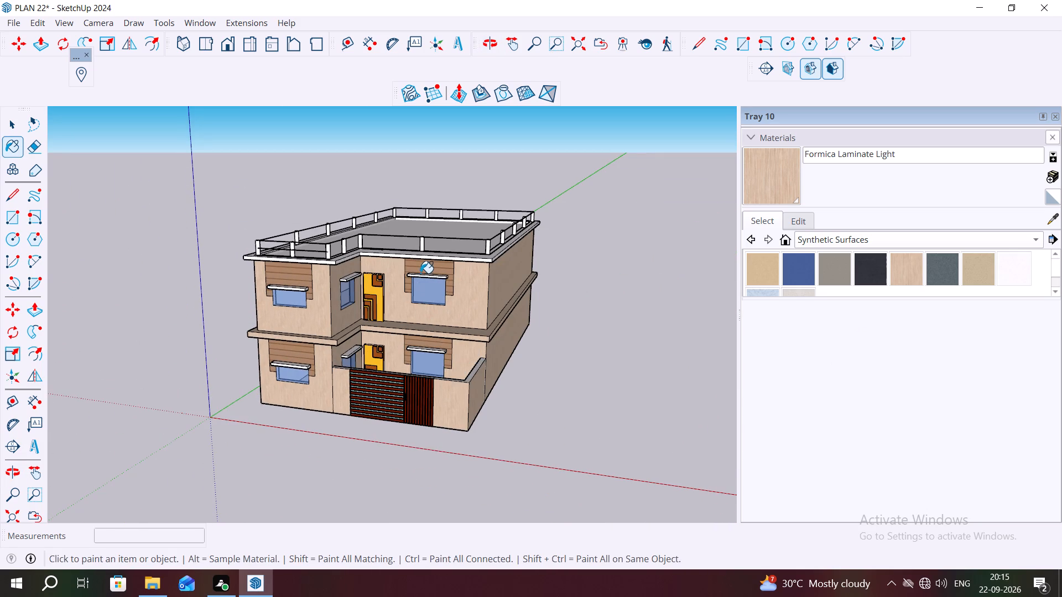
scroll(492, 317, down, 10)
middle_drag(527, 329, 596, 361)
scroll(594, 361, down, 1)
scroll(525, 359, up, 7)
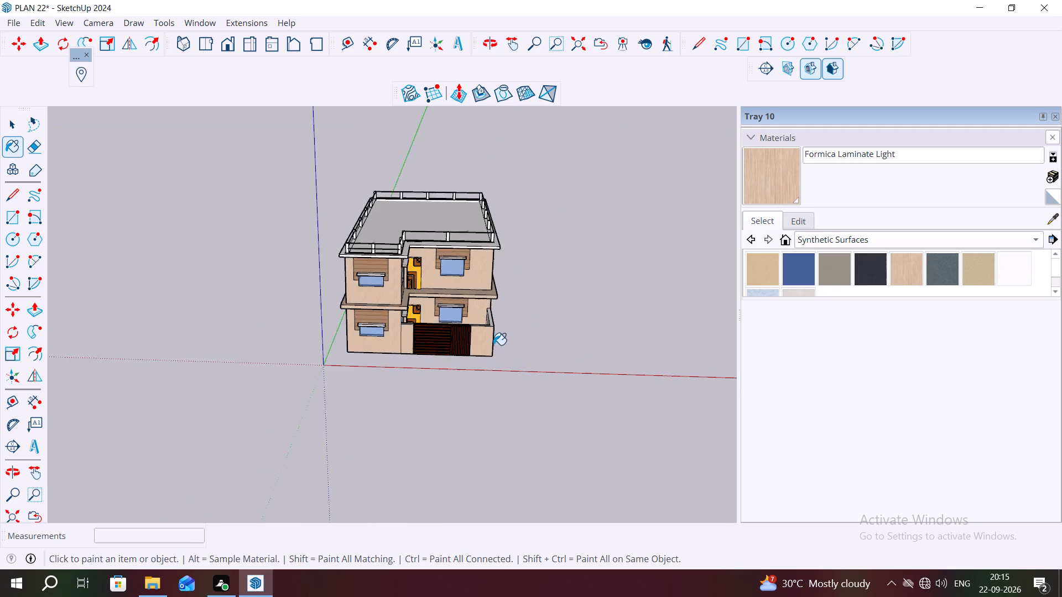
scroll(493, 345, up, 1)
middle_drag(498, 305, 481, 243)
scroll(440, 232, up, 5)
scroll(440, 228, down, 2)
scroll(440, 228, up, 4)
scroll(504, 255, down, 8)
middle_drag(556, 282, 557, 296)
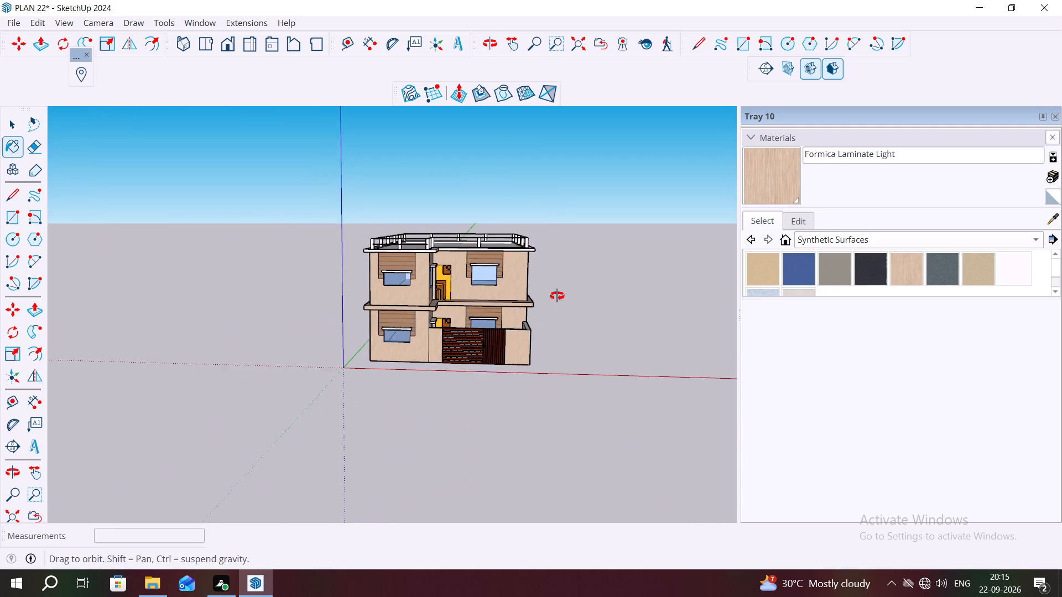
middle_drag(557, 296, 533, 408)
click(478, 202)
Paint the top border of the roof slab outside the railing with Formica Laminate Light.
middle_drag(548, 262, 597, 133)
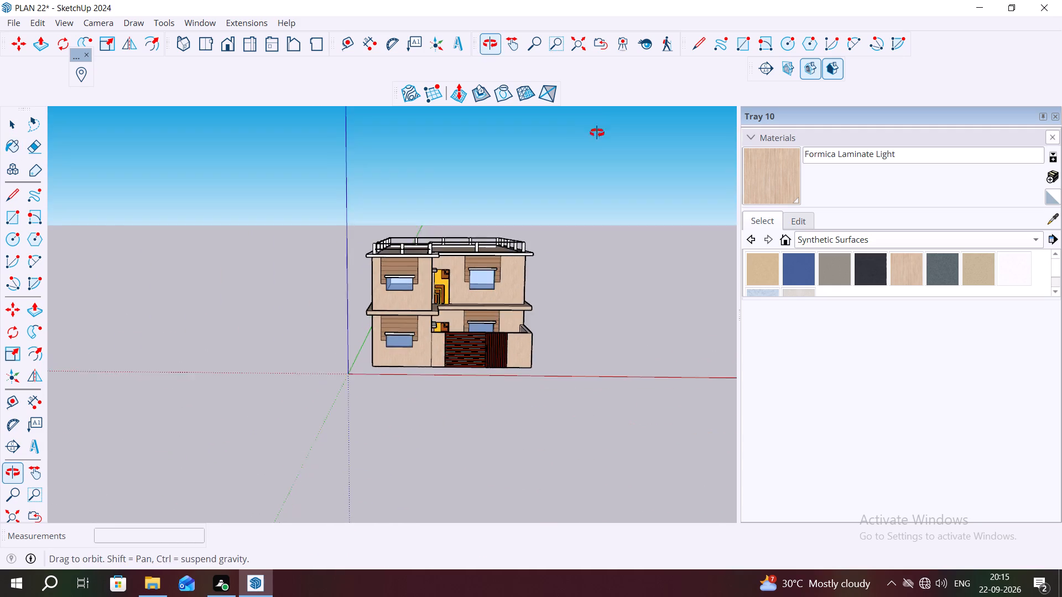
middle_drag(597, 133, 598, 132)
scroll(470, 220, up, 8)
middle_drag(506, 259, 517, 338)
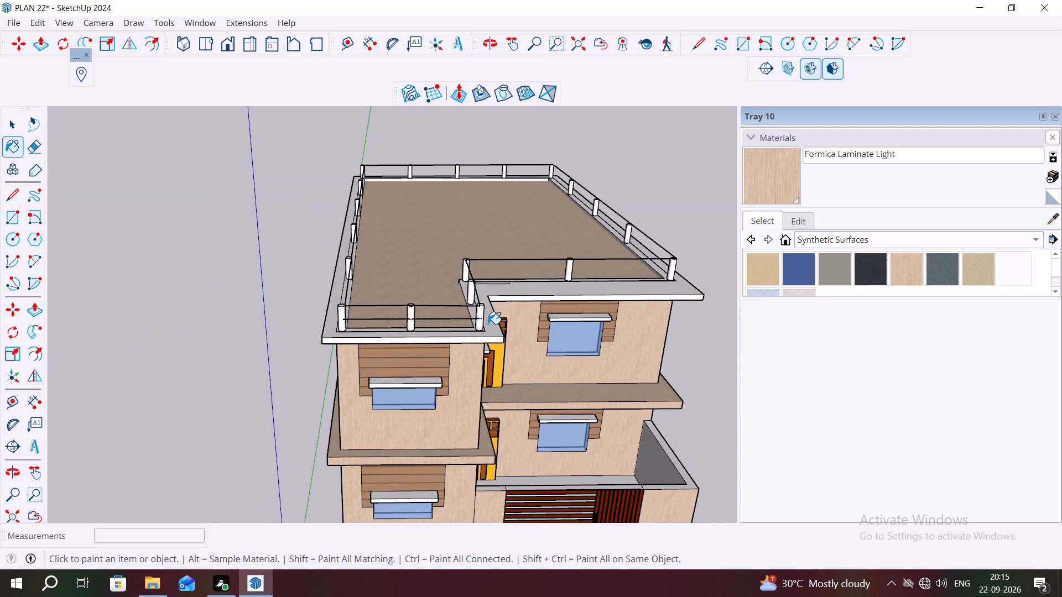
click(491, 321)
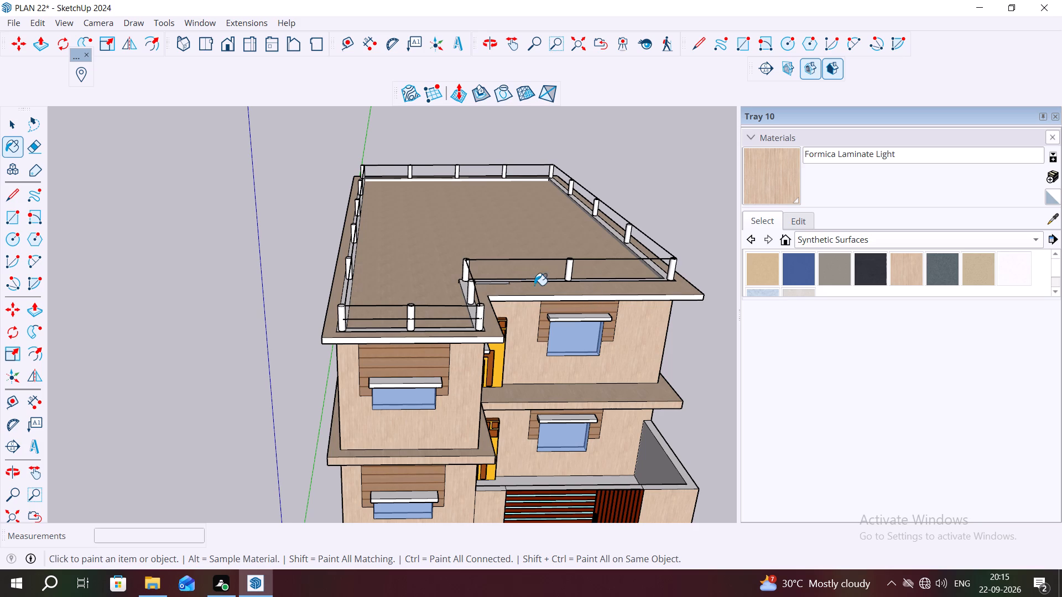
Finish painting and examine the house's roof, front facade and side walls from several angles.
scroll(515, 282, down, 8)
middle_drag(520, 275, 516, 442)
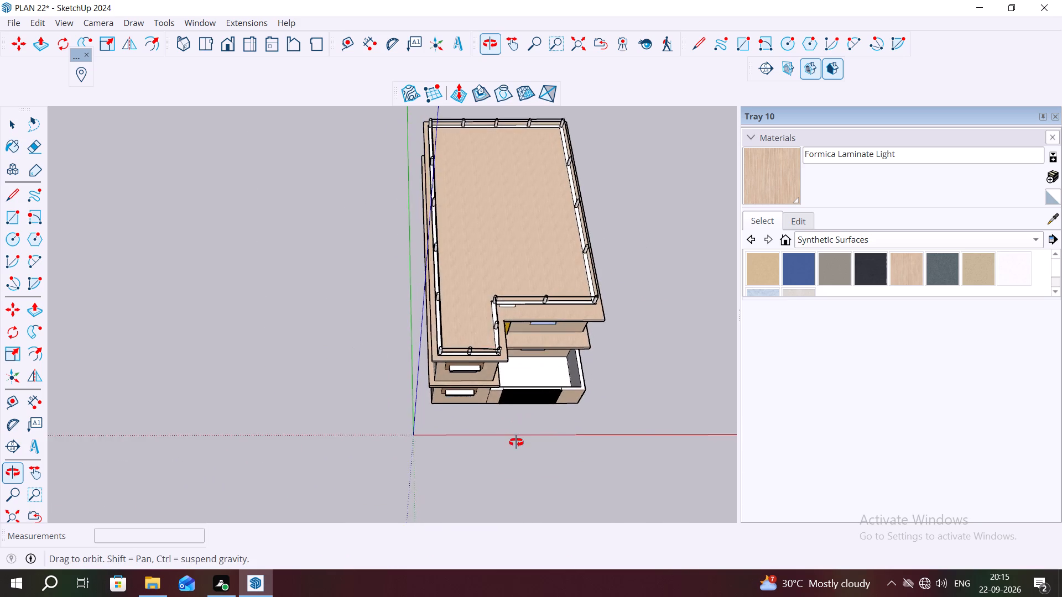
middle_drag(516, 442, 330, 237)
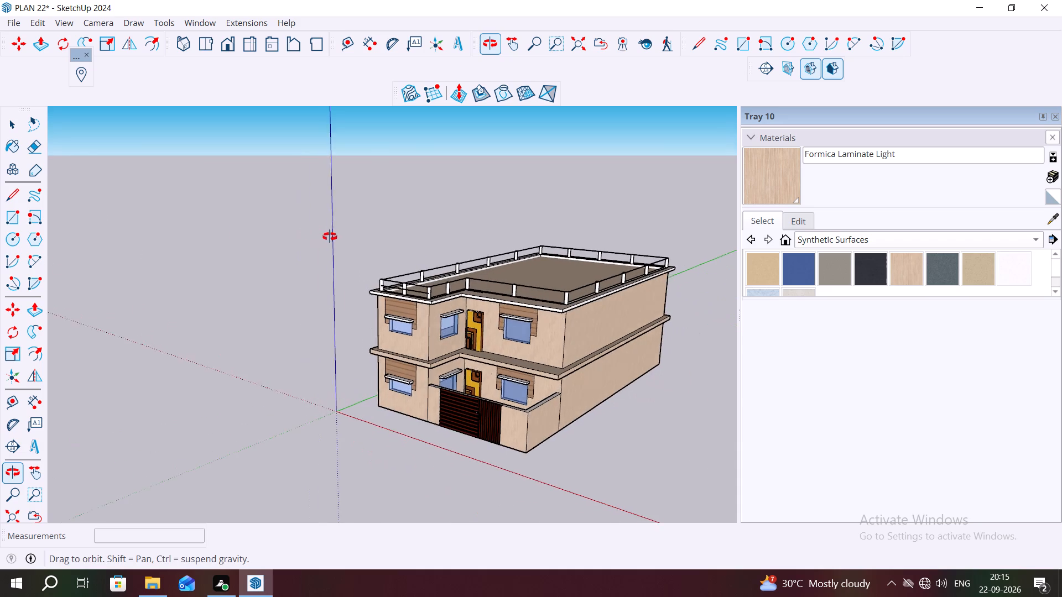
middle_drag(330, 237, 332, 237)
key(space)
key(Escape)
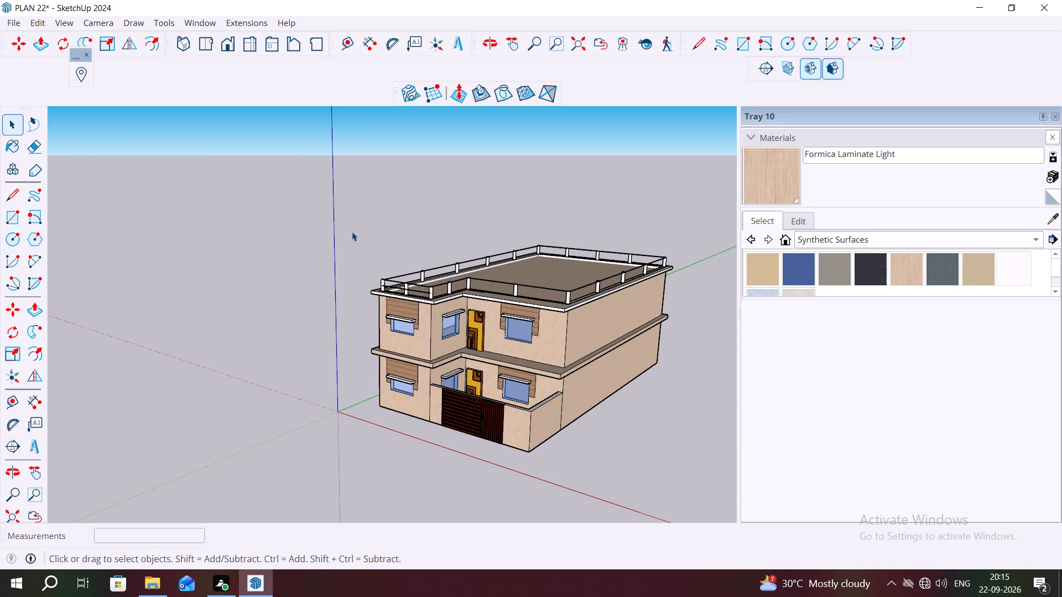
key(Escape)
key(Escape)
scroll(352, 228, down, 9)
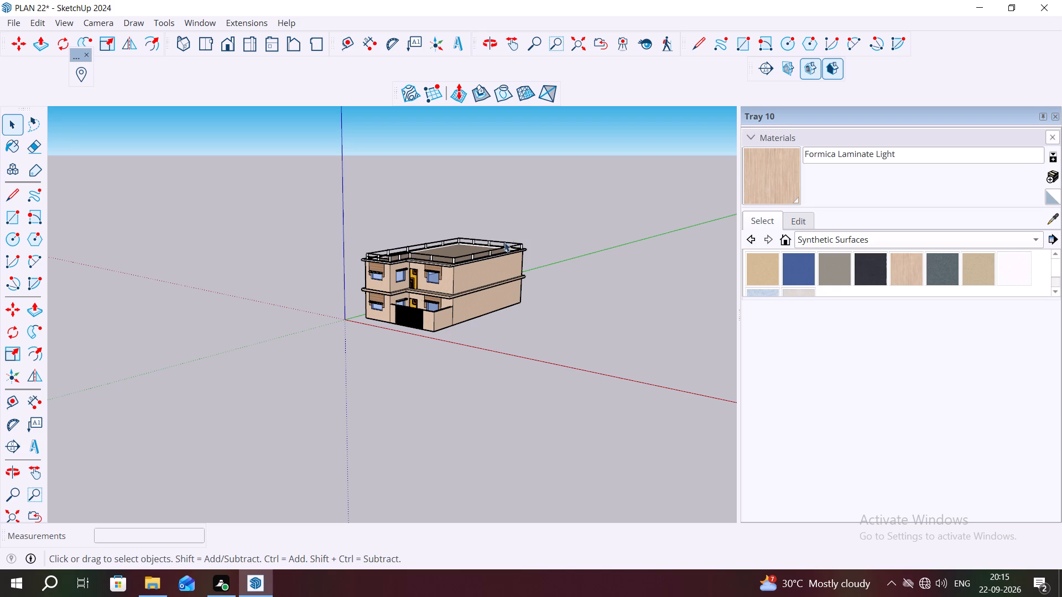
middle_drag(435, 239, 461, 287)
scroll(461, 288, down, 1)
scroll(408, 306, up, 14)
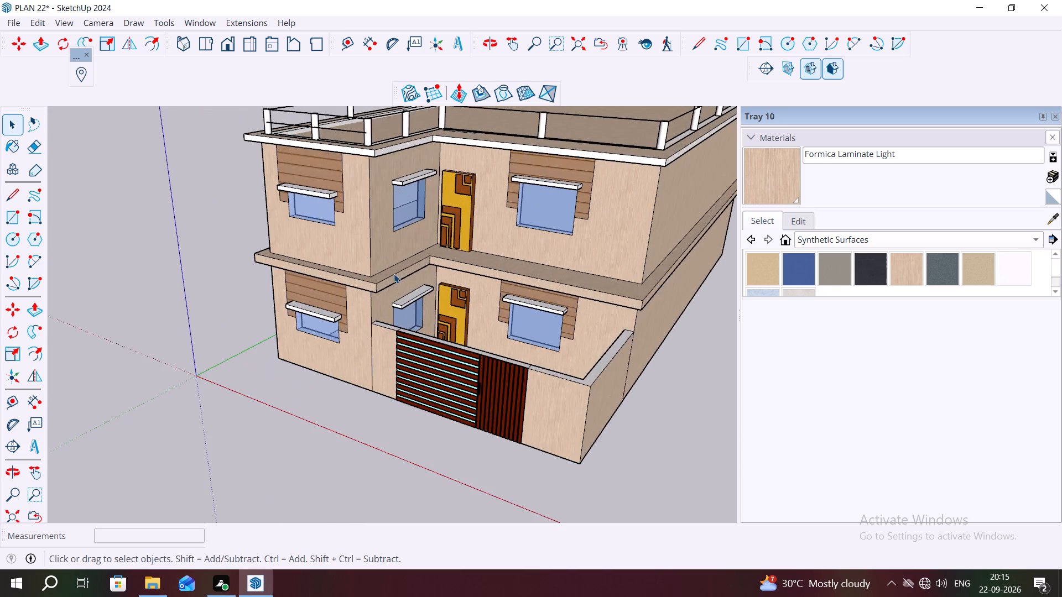
middle_drag(394, 273, 461, 220)
scroll(428, 212, down, 8)
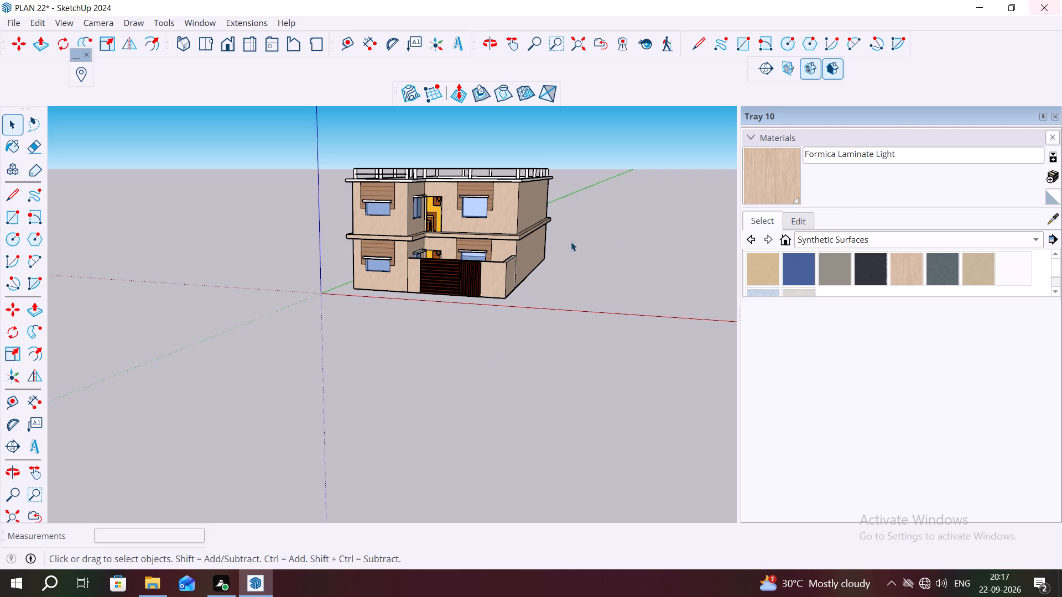
scroll(562, 235, up, 5)
middle_drag(509, 266, 611, 321)
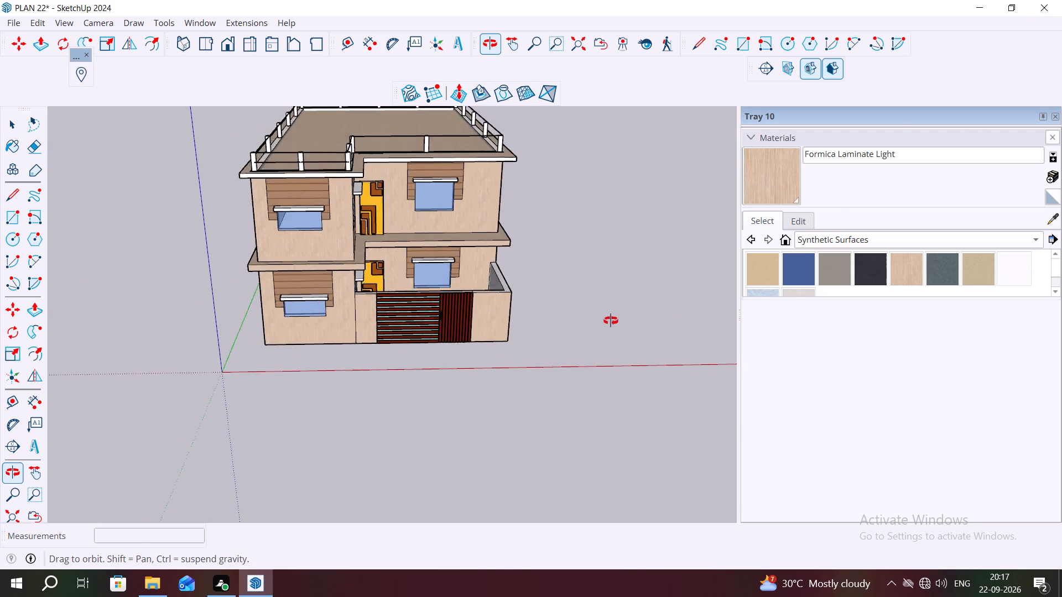
Examine the painted house's front facade, side walls, underside and roof from several angles.
middle_drag(611, 321, 500, 205)
scroll(385, 203, up, 5)
scroll(390, 201, down, 5)
middle_drag(472, 248, 492, 296)
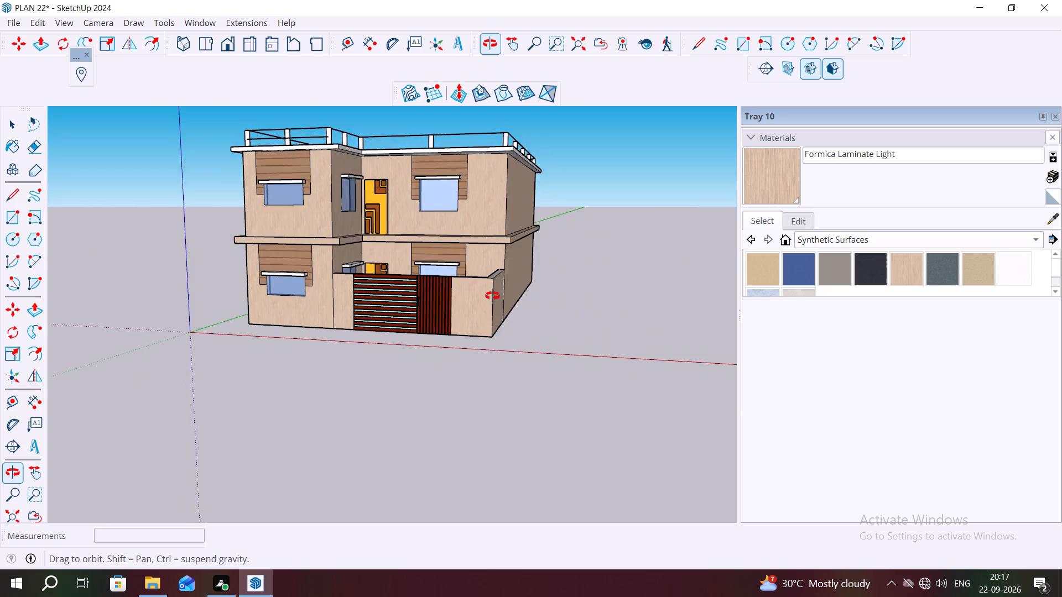
middle_drag(492, 296, 496, 310)
scroll(414, 256, up, 8)
middle_drag(490, 265, 551, 161)
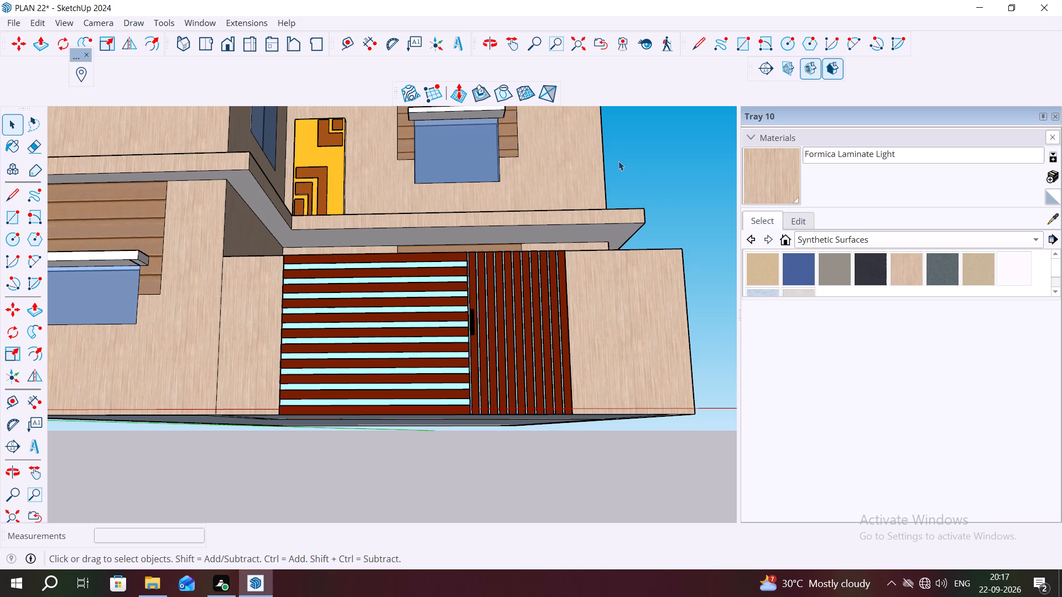
scroll(569, 311, down, 10)
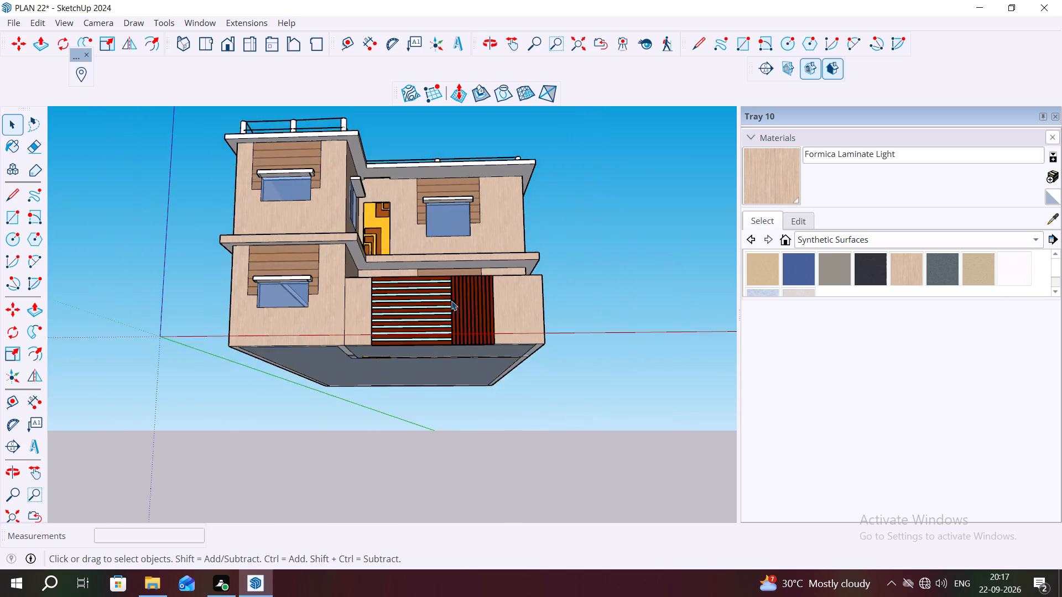
scroll(451, 301, down, 2)
middle_drag(530, 284, 521, 394)
scroll(565, 332, up, 4)
scroll(573, 283, down, 10)
middle_drag(597, 294, 594, 308)
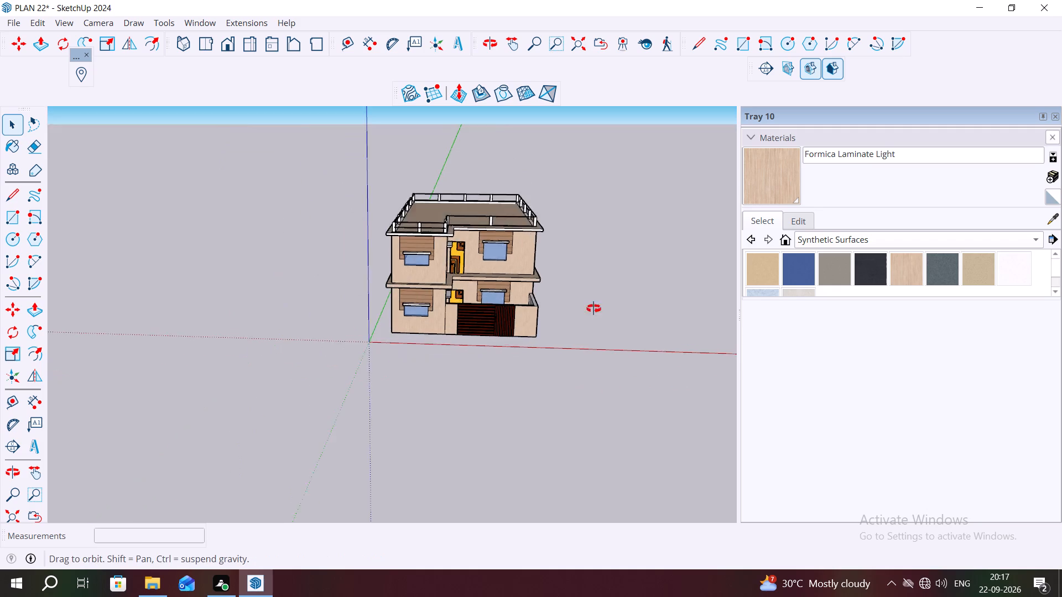
middle_drag(594, 308, 638, 325)
key(Escape)
middle_drag(351, 296, 645, 296)
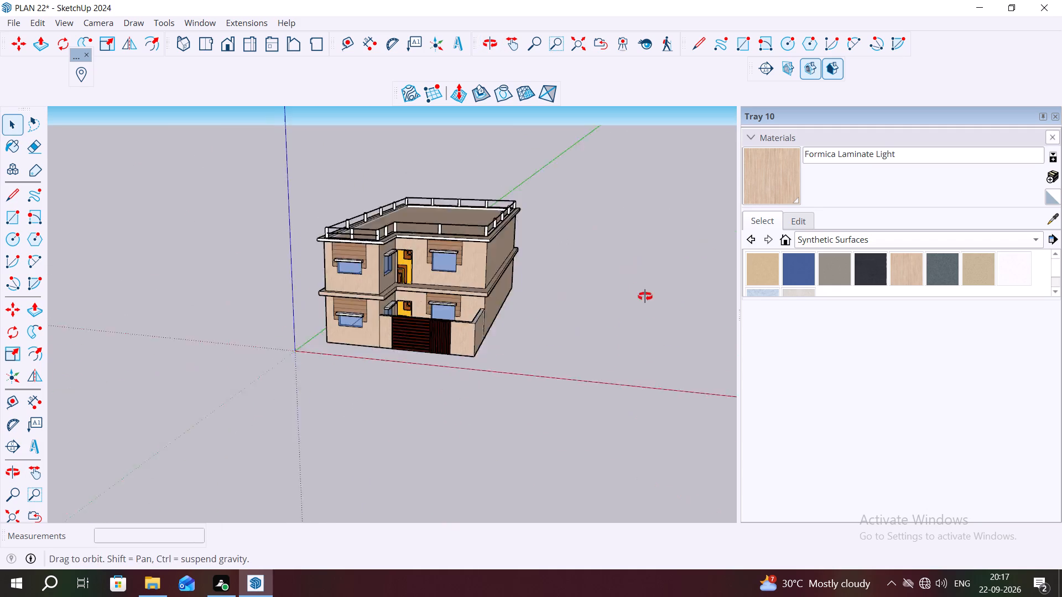
middle_drag(645, 296, 682, 295)
scroll(181, 217, up, 9)
middle_drag(532, 331, 345, 291)
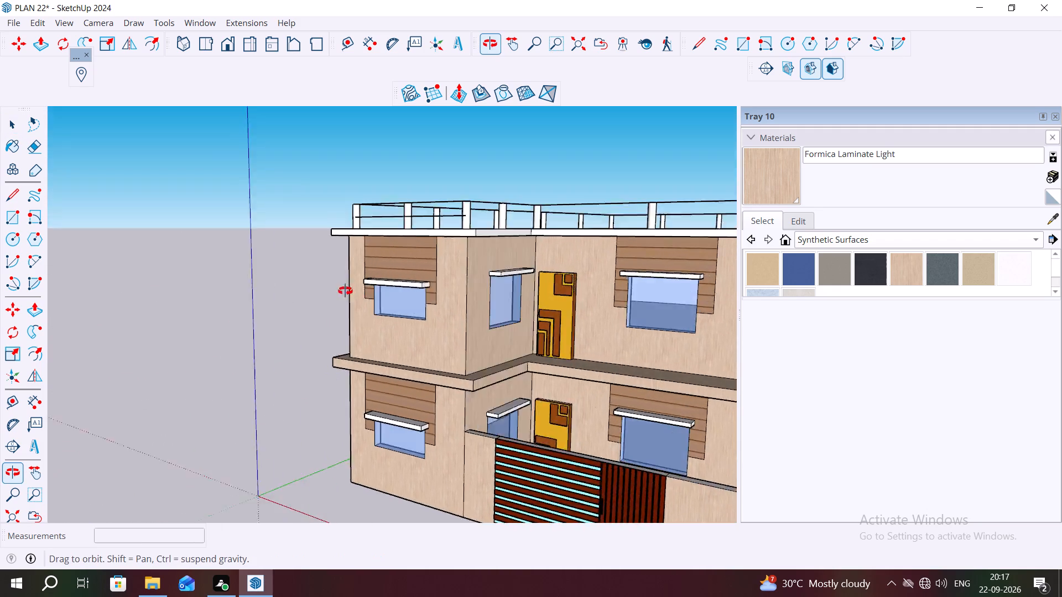
middle_drag(345, 291, 342, 268)
scroll(348, 261, up, 1)
scroll(364, 229, down, 9)
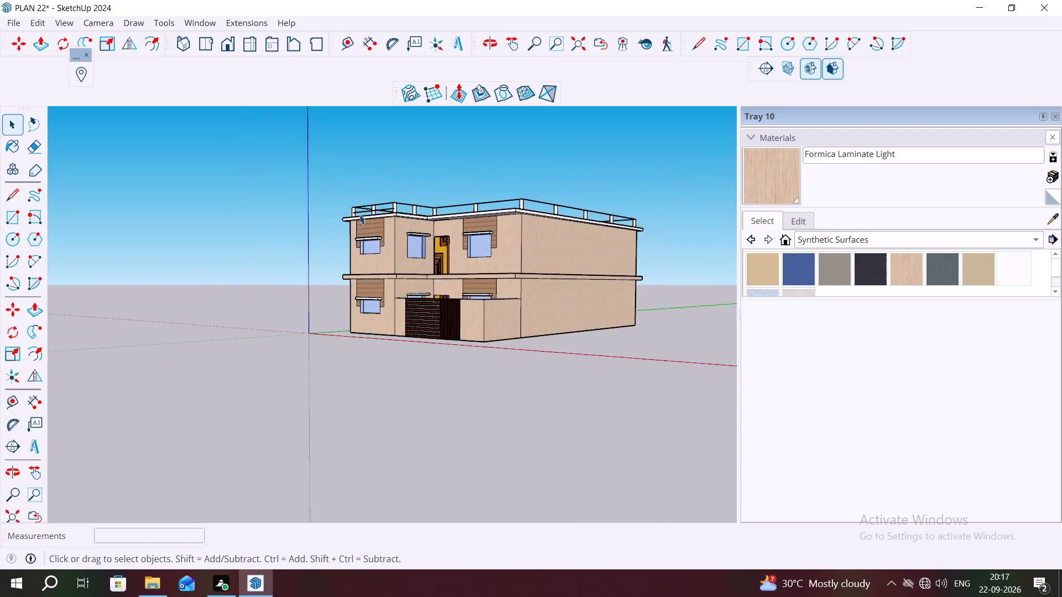
scroll(360, 214, down, 3)
middle_drag(364, 217, 596, 126)
scroll(476, 184, up, 5)
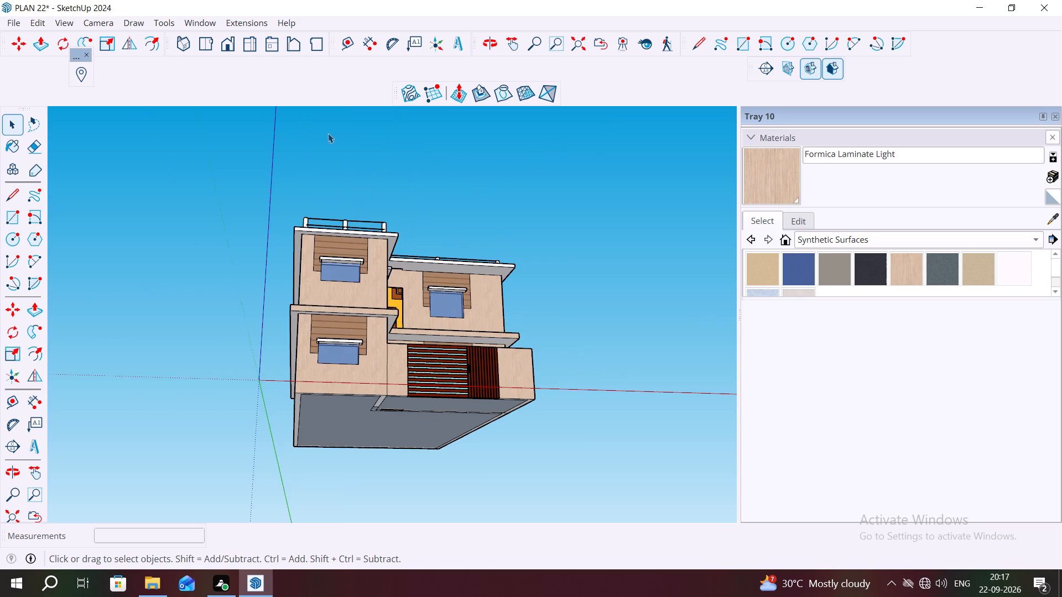
scroll(328, 133, up, 2)
scroll(376, 157, down, 3)
scroll(444, 227, down, 4)
middle_drag(430, 245, 469, 299)
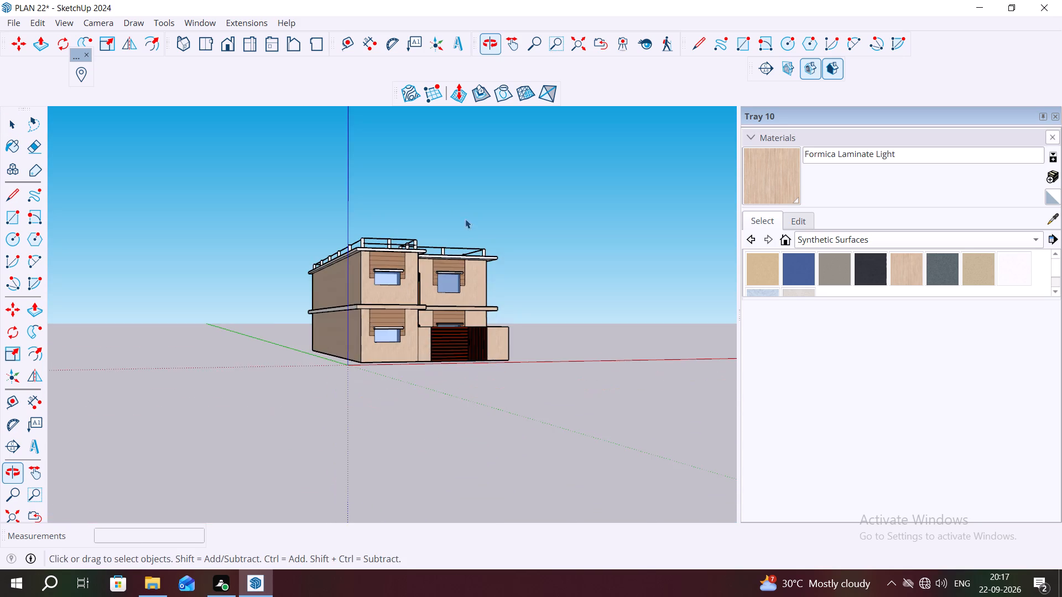
scroll(424, 215, up, 4)
scroll(605, 346, down, 2)
scroll(605, 350, up, 2)
middle_drag(555, 336, 423, 297)
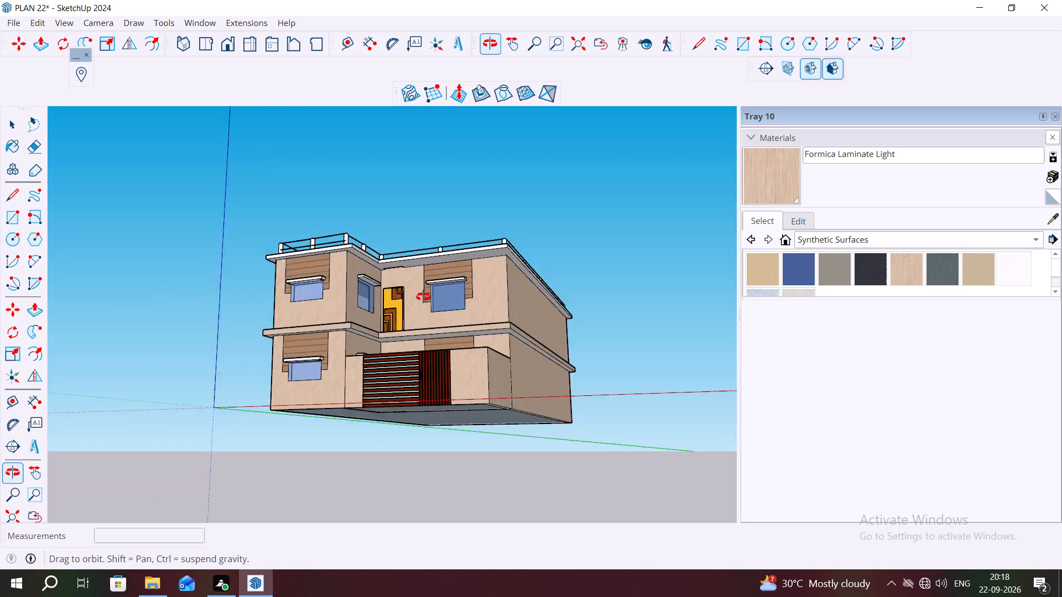
middle_drag(423, 297, 478, 231)
scroll(466, 241, down, 1)
scroll(372, 360, up, 3)
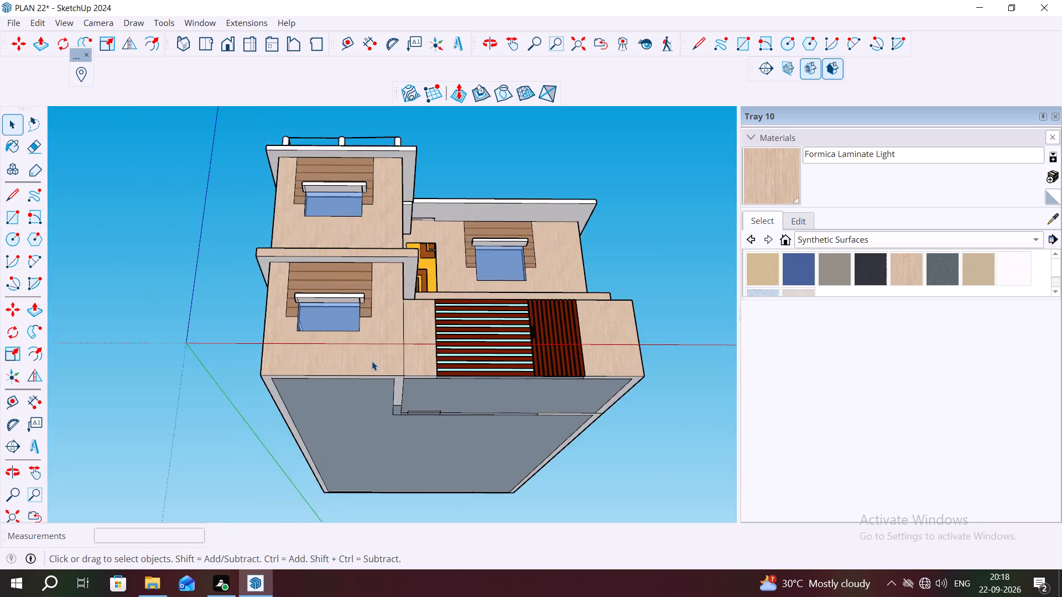
scroll(372, 361, up, 12)
middle_drag(436, 329, 481, 210)
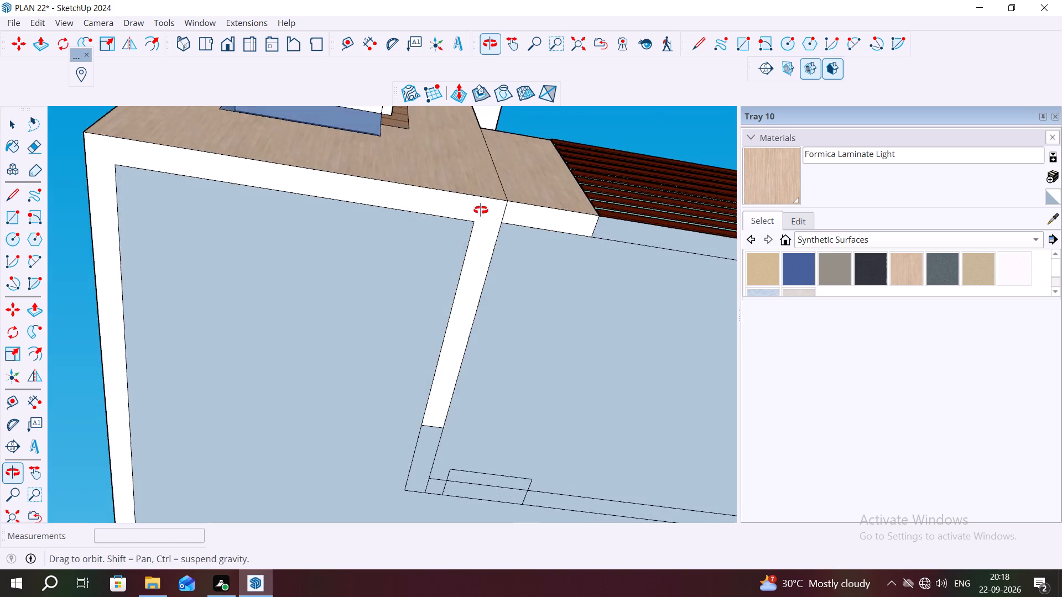
middle_drag(481, 210, 462, 438)
scroll(480, 369, down, 16)
middle_drag(533, 350, 543, 460)
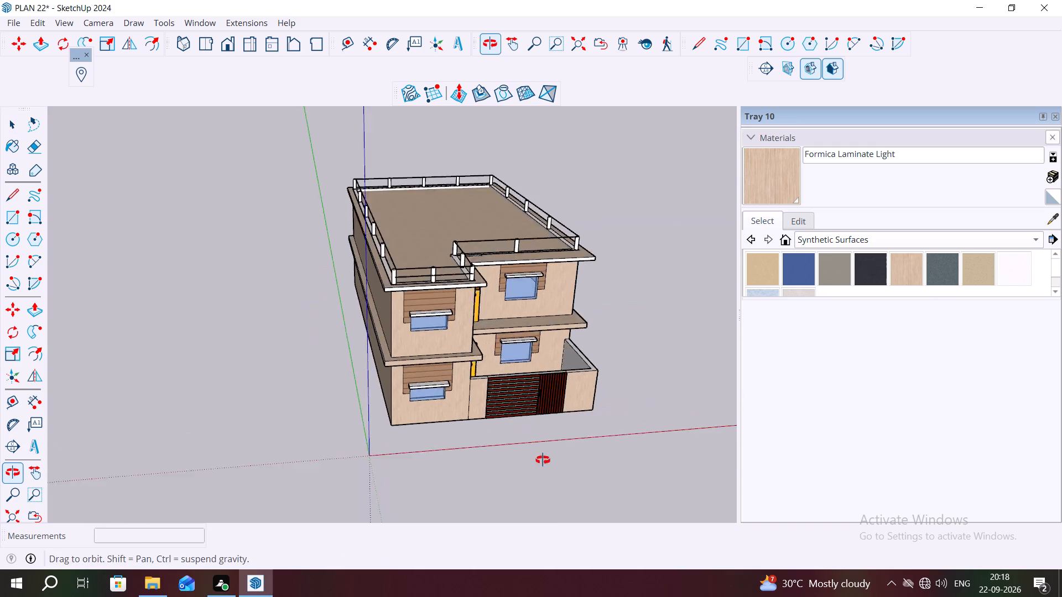
middle_drag(543, 460, 211, 413)
Examine the wood cladding around the ground-floor window behind the boundary wall up close.
scroll(451, 410, up, 13)
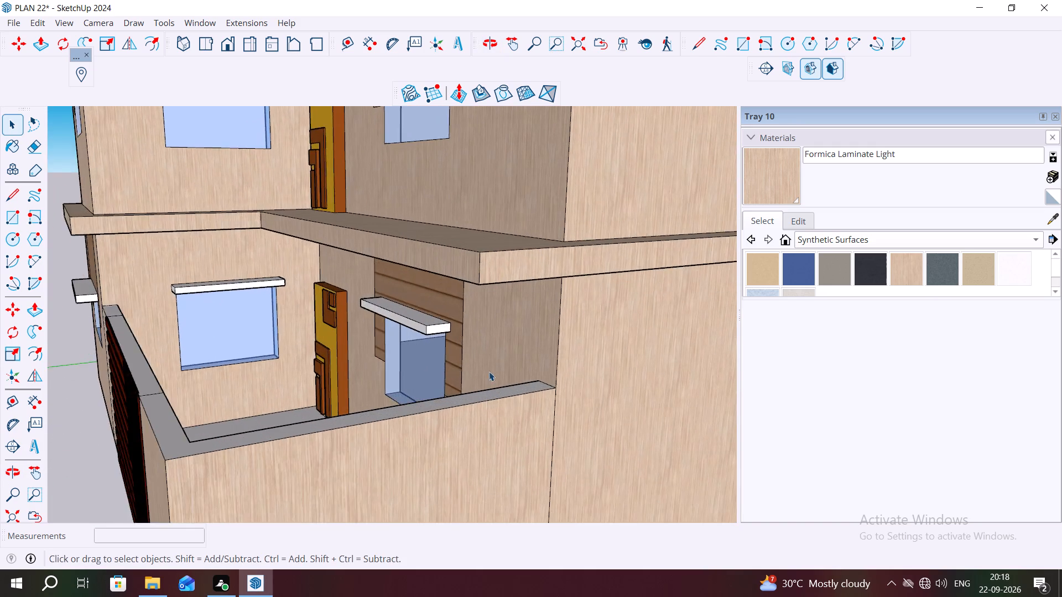
scroll(489, 371, up, 20)
scroll(489, 371, up, 2)
scroll(327, 255, up, 3)
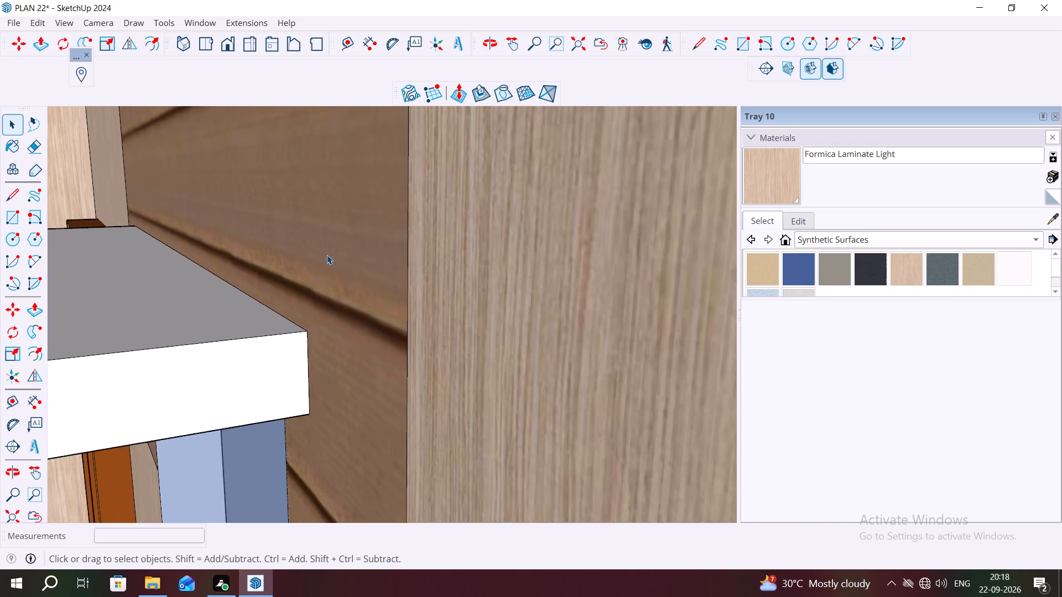
scroll(327, 255, up, 8)
click(473, 289)
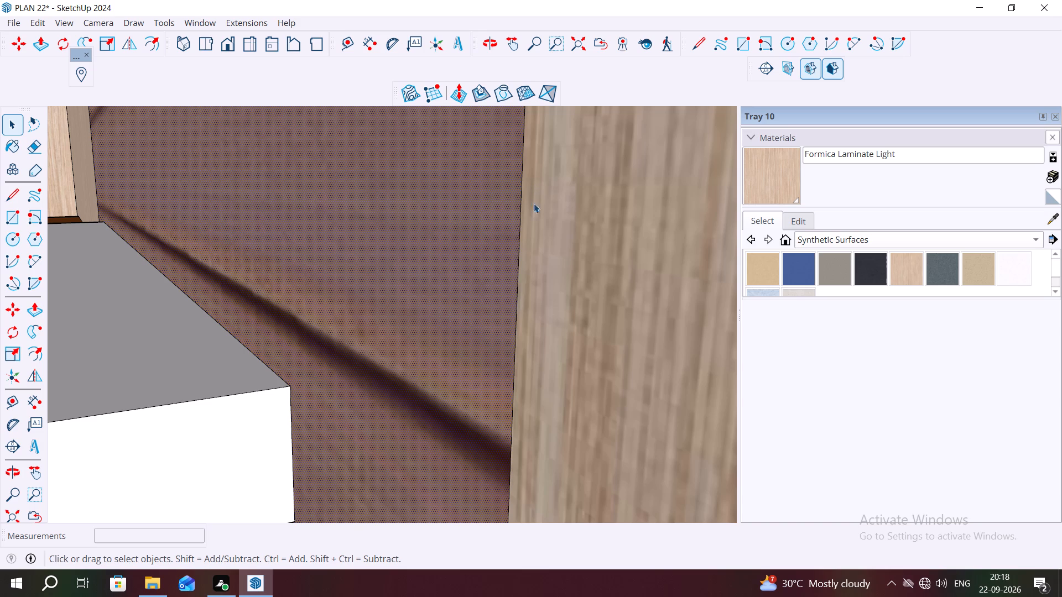
scroll(530, 216, down, 4)
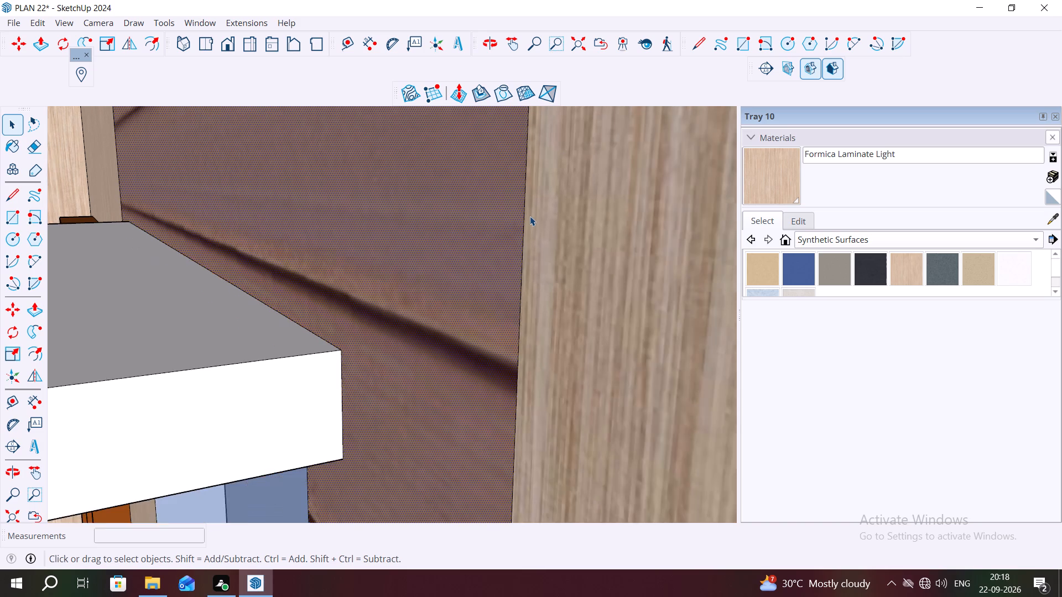
scroll(530, 216, down, 15)
scroll(532, 216, up, 1)
scroll(541, 216, down, 17)
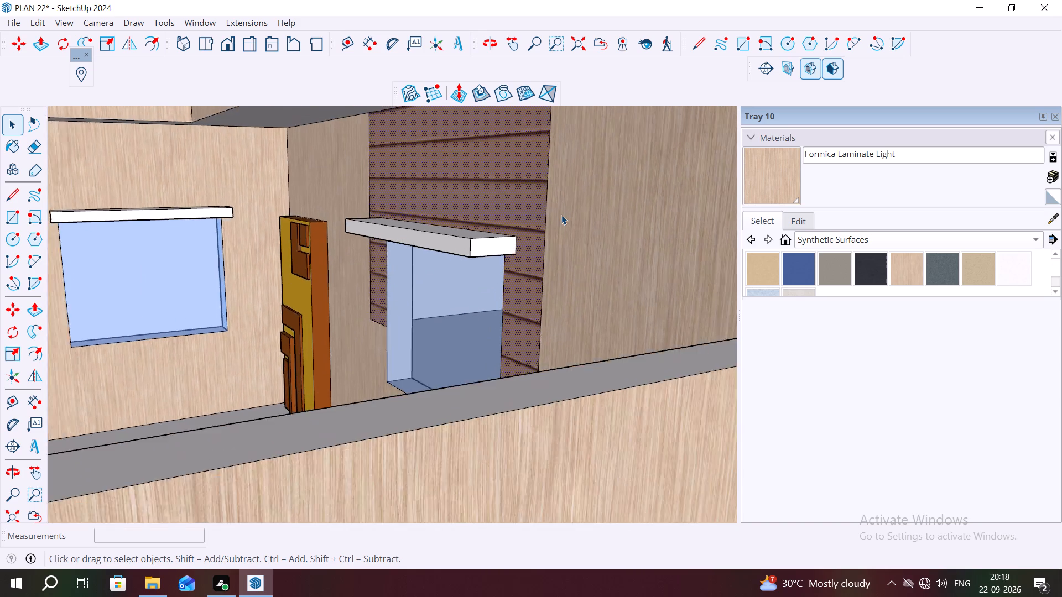
scroll(561, 215, down, 7)
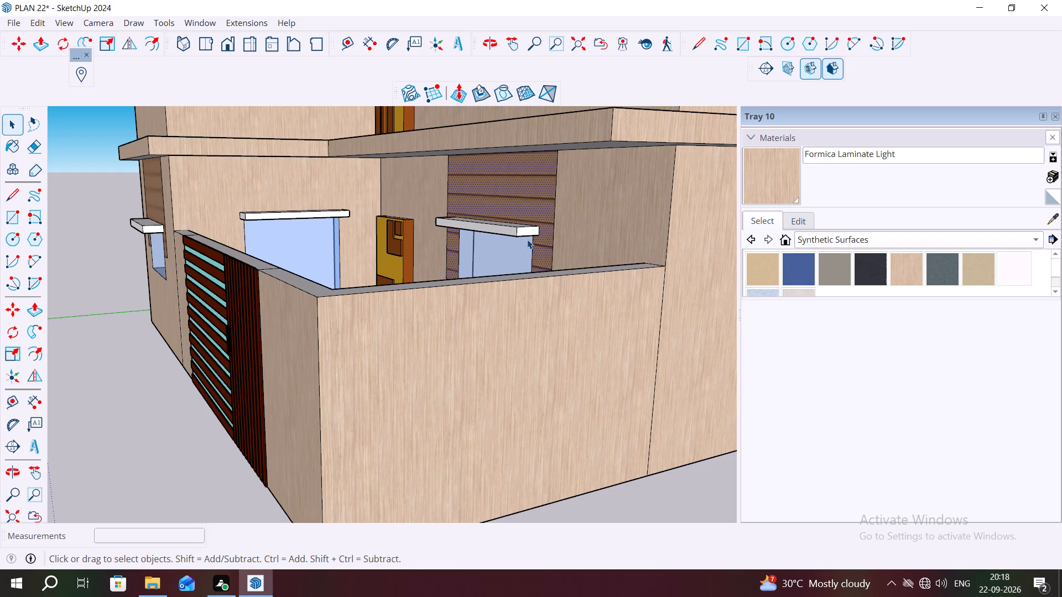
scroll(710, 160, down, 1)
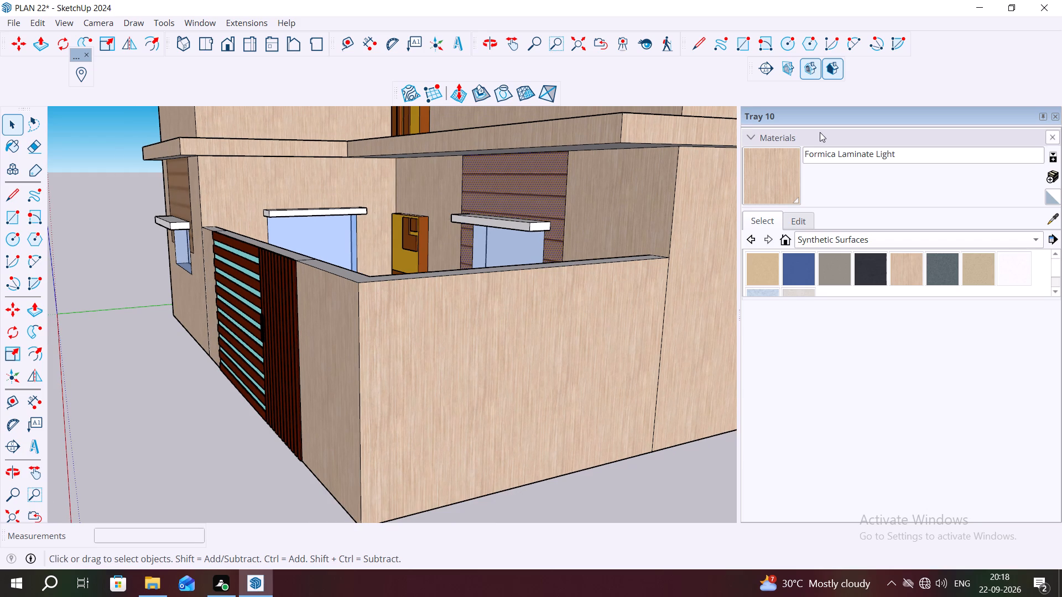
Fit the whole model in view and examine the front facade, slab undersides and boundary wall for unpainted faces.
click(8, 510)
scroll(261, 335, down, 11)
middle_drag(191, 366, 496, 337)
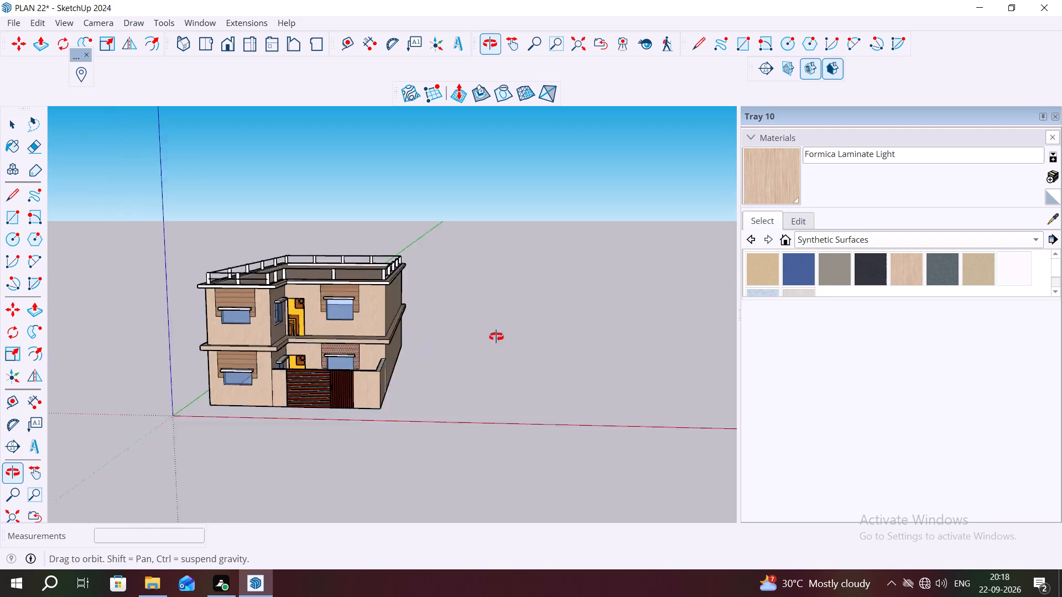
middle_drag(496, 337, 554, 327)
scroll(393, 328, up, 16)
scroll(415, 260, down, 6)
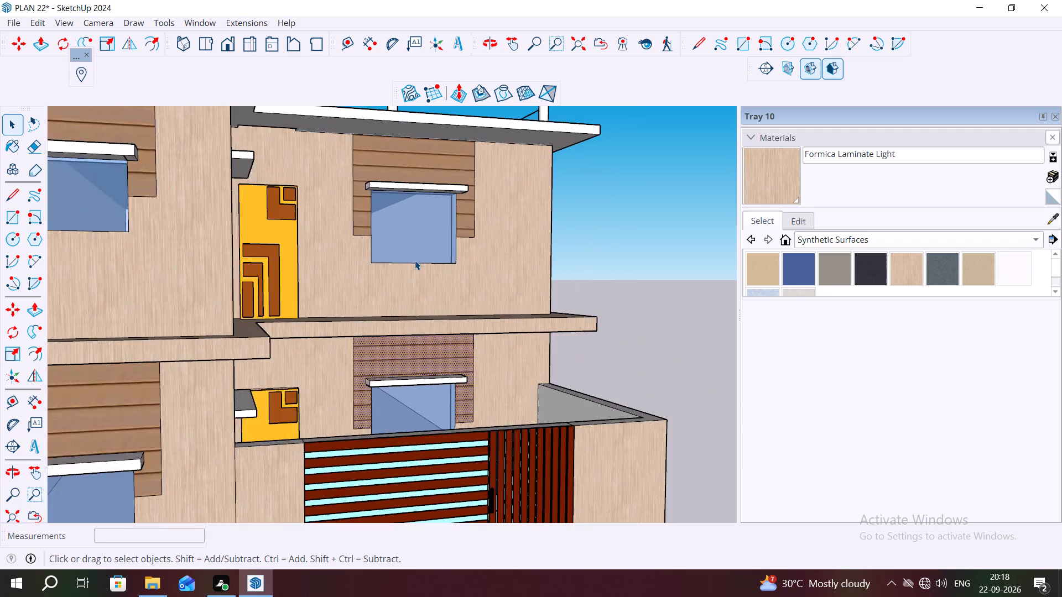
scroll(415, 260, down, 10)
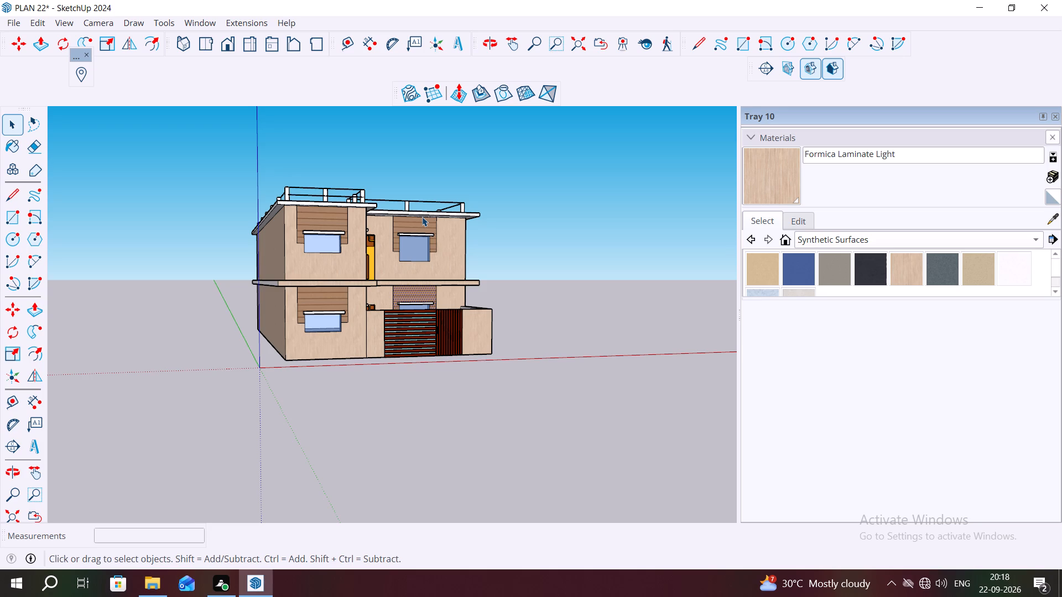
middle_drag(402, 195, 418, 219)
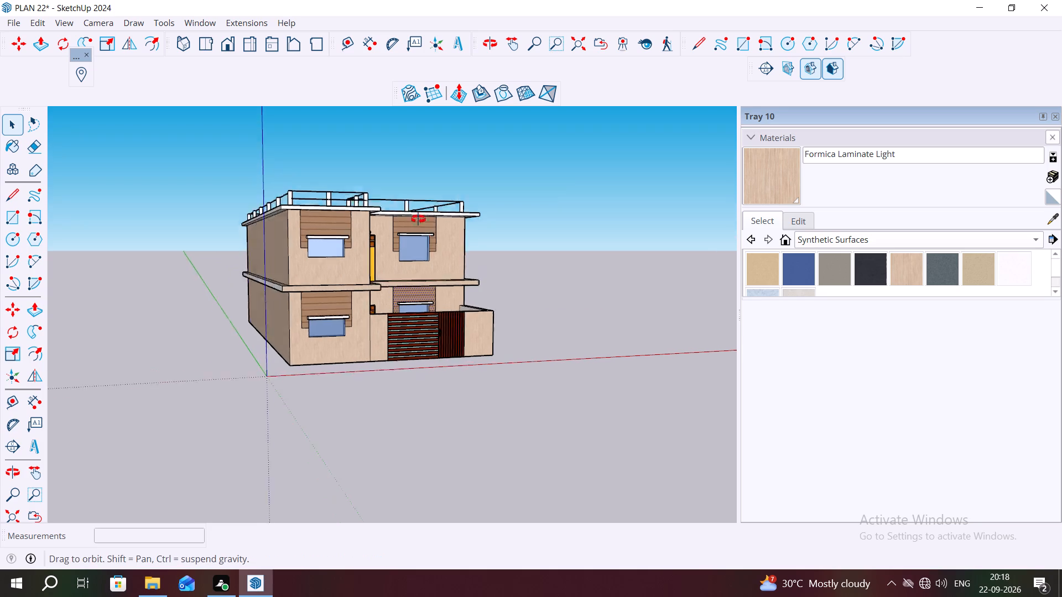
middle_drag(418, 219, 334, 264)
scroll(334, 256, down, 1)
scroll(348, 243, up, 6)
middle_drag(460, 255, 386, 36)
scroll(476, 177, down, 2)
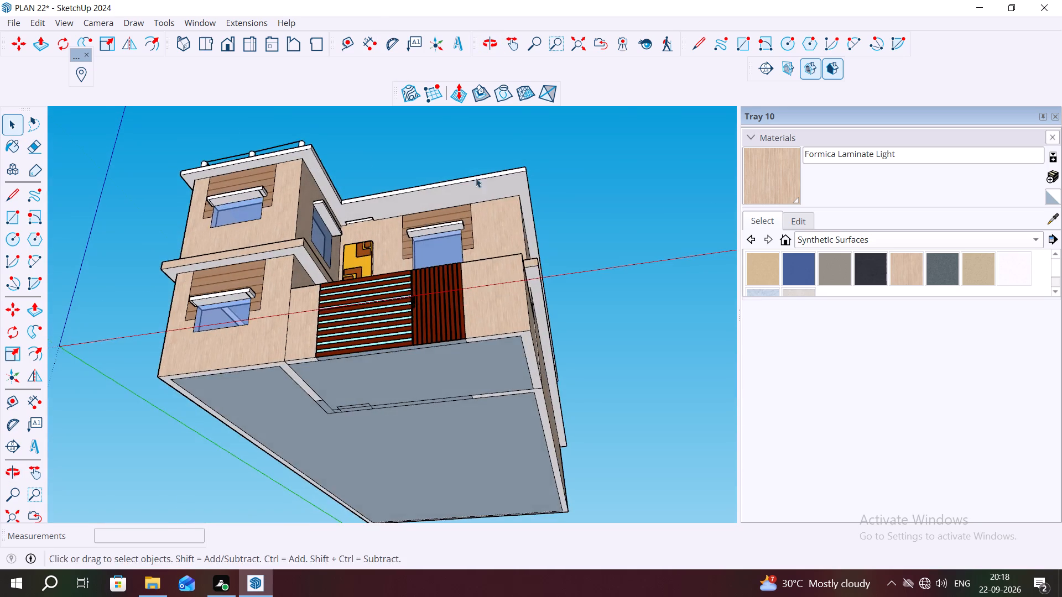
scroll(476, 178, down, 2)
middle_drag(481, 198, 507, 343)
scroll(507, 343, down, 1)
scroll(482, 293, up, 10)
middle_drag(527, 238, 546, 304)
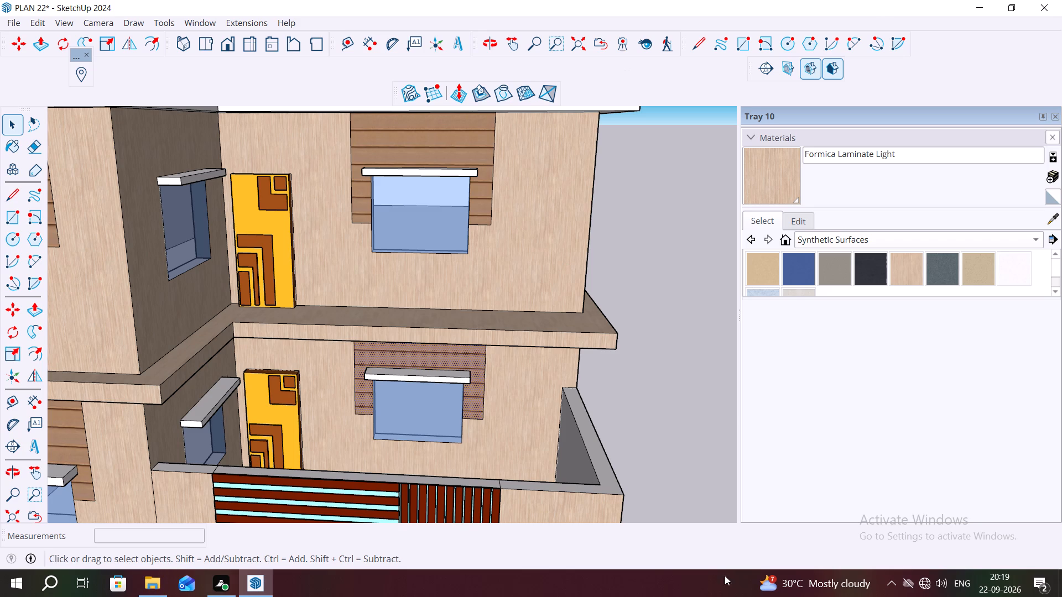
scroll(721, 551, down, 8)
scroll(809, 489, down, 1)
scroll(727, 527, down, 2)
click(219, 277)
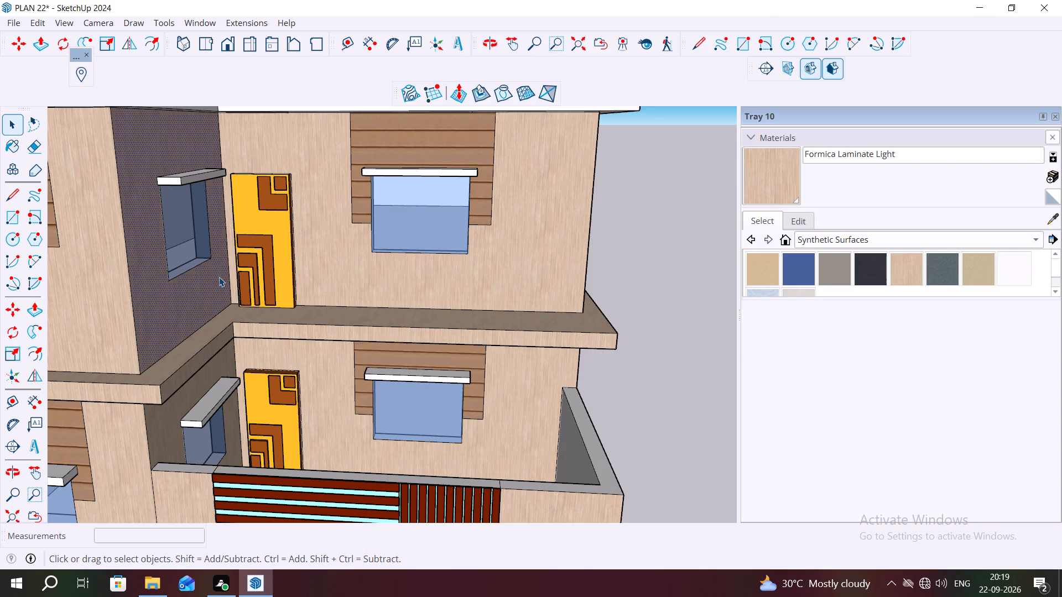
Paint the top faces of the boundary wall, along the side and above the gate, with Formica Laminate Light.
scroll(454, 384, down, 6)
middle_drag(531, 417, 417, 434)
scroll(417, 434, down, 1)
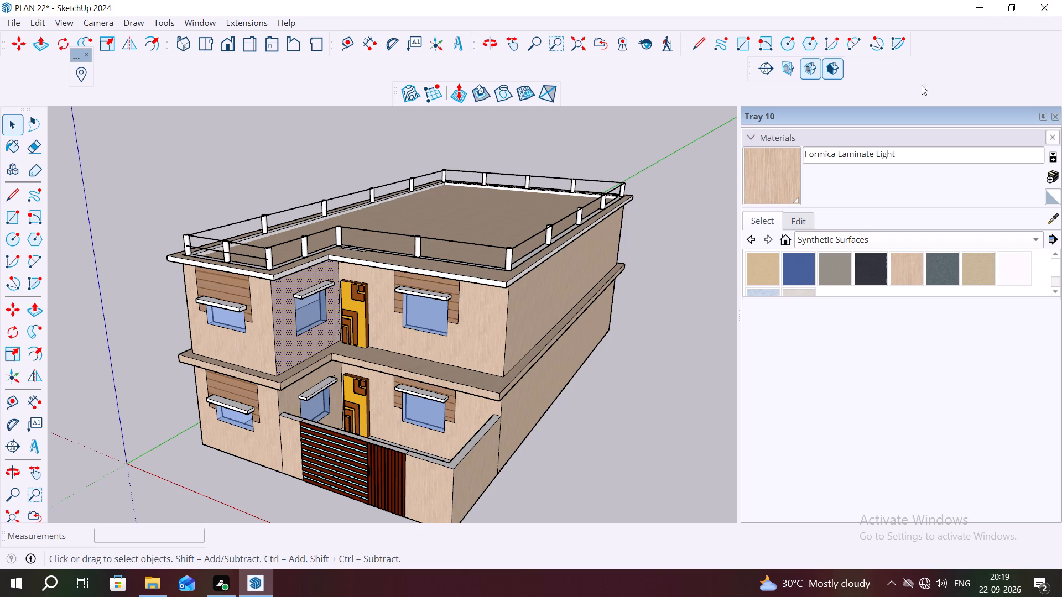
click(906, 261)
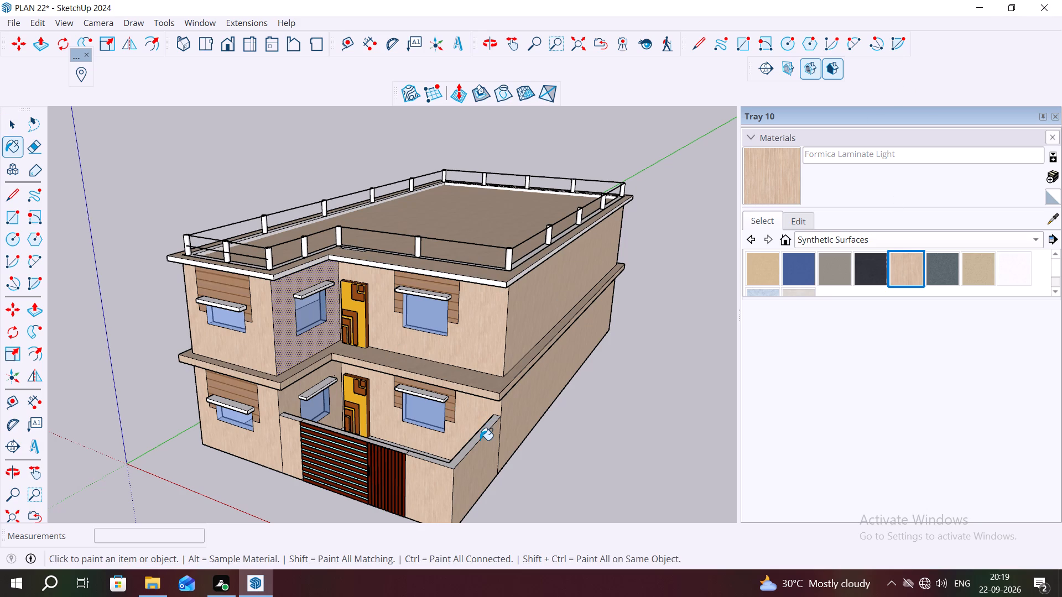
click(477, 441)
scroll(411, 454, up, 3)
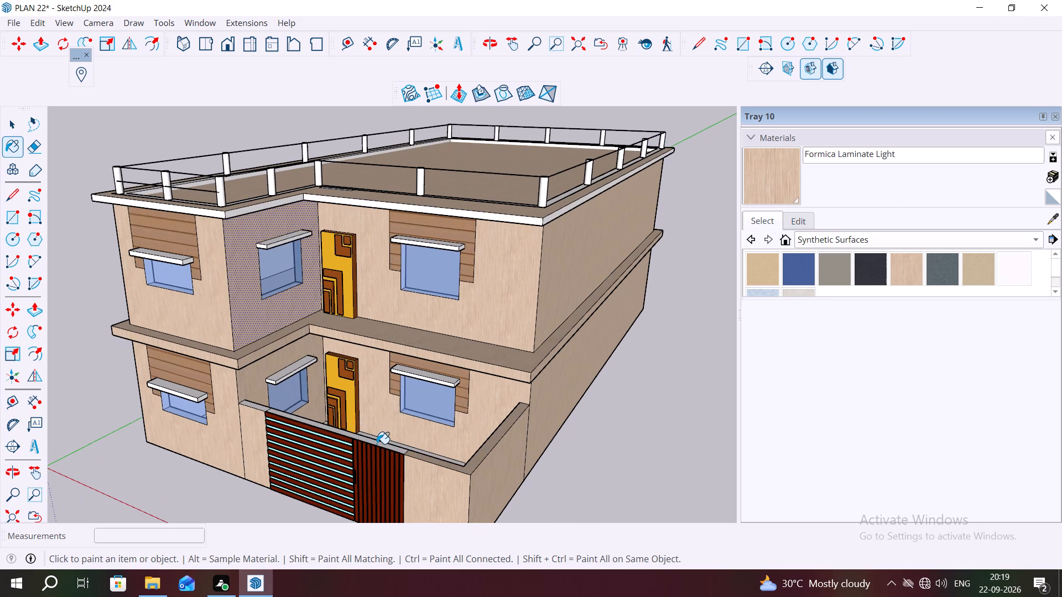
click(377, 444)
scroll(351, 430, down, 4)
middle_drag(350, 426, 468, 471)
scroll(392, 430, up, 4)
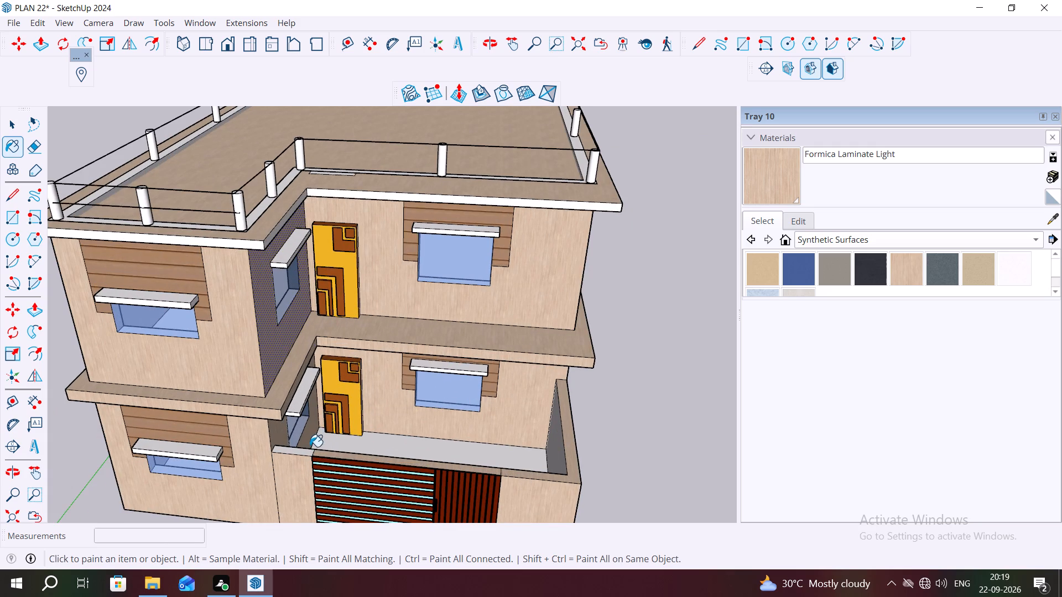
click(309, 450)
Delete the leftover edge crossing the top face of the boundary wall beside the gate.
scroll(309, 450, down, 4)
scroll(308, 451, up, 17)
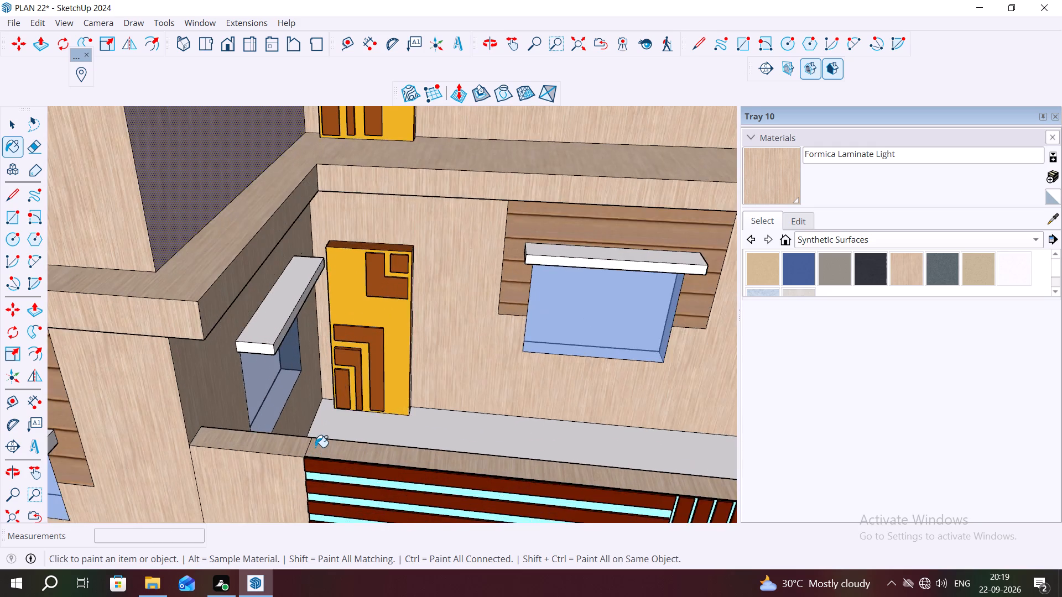
scroll(315, 447, up, 7)
key(e)
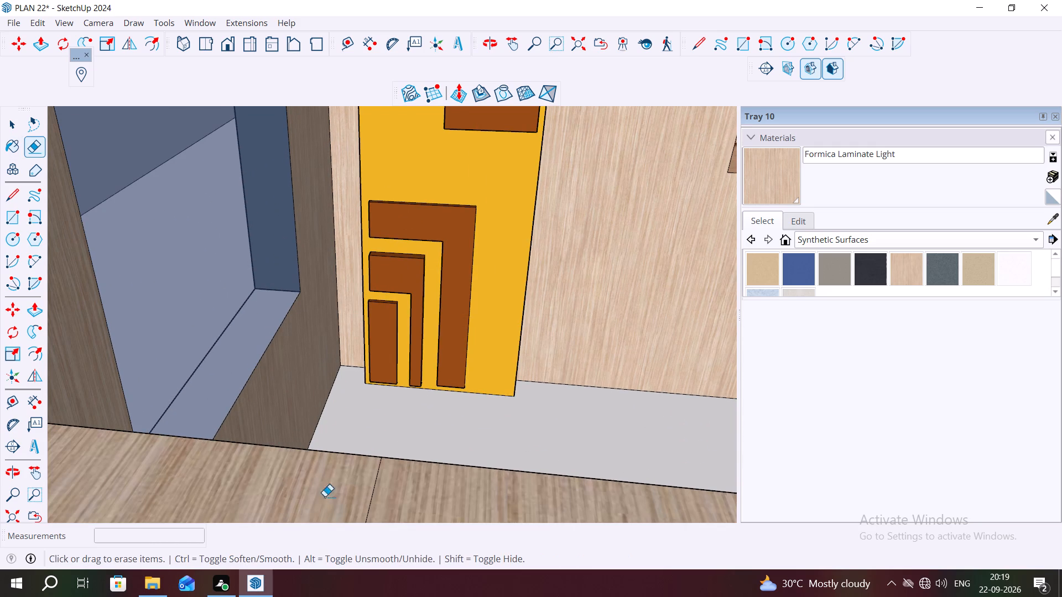
scroll(349, 496, down, 2)
key(space)
click(369, 501)
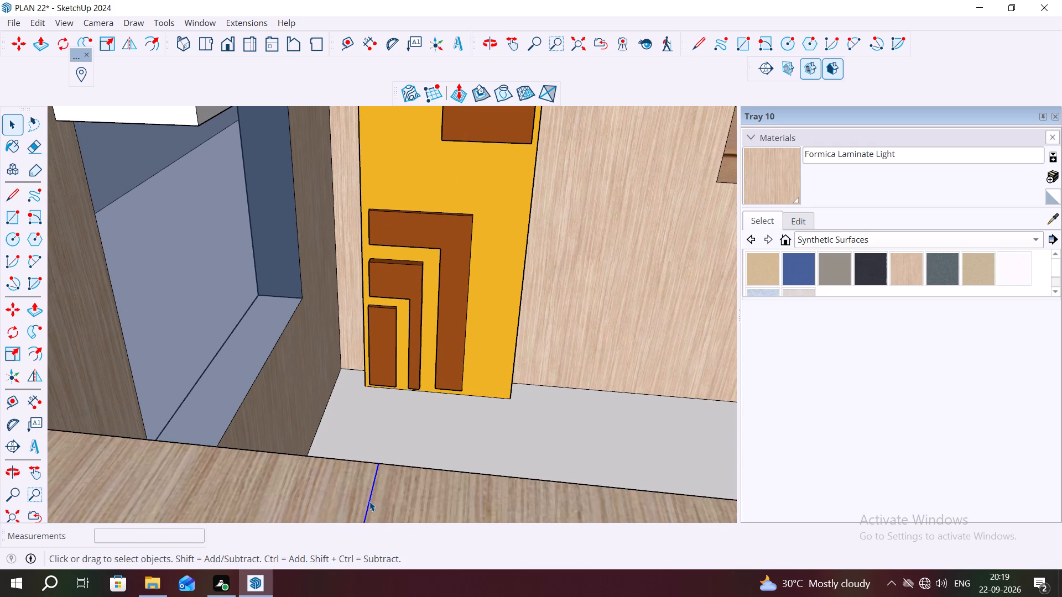
key(Delete)
Examine the whole house from above, from underneath and from the front for remaining unfinished faces.
scroll(399, 465, down, 2)
scroll(399, 465, up, 1)
scroll(399, 465, down, 6)
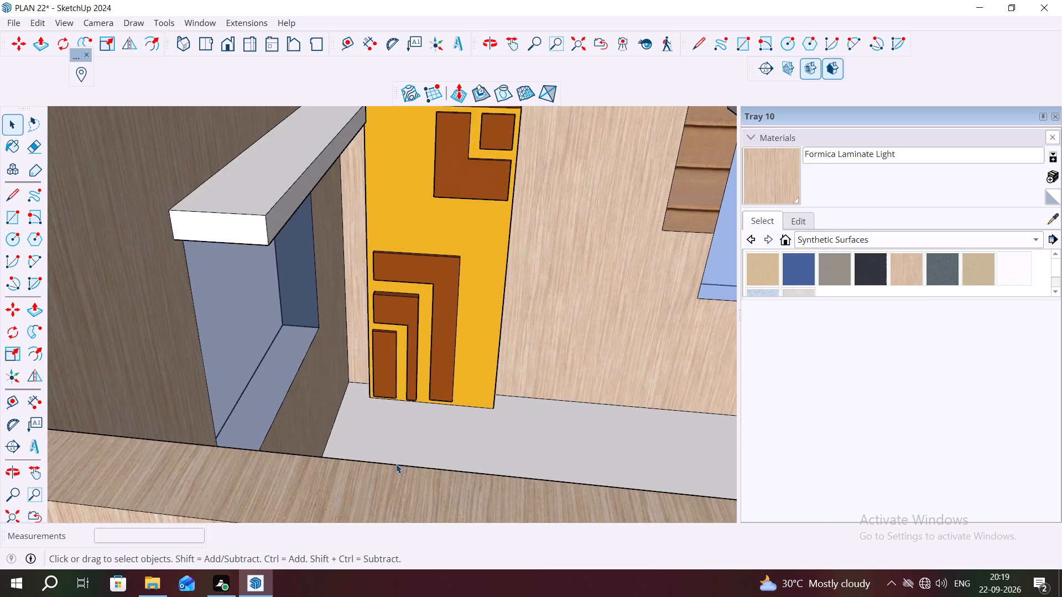
scroll(396, 464, down, 4)
scroll(356, 434, up, 1)
scroll(355, 434, down, 9)
scroll(338, 423, up, 1)
scroll(338, 423, down, 13)
middle_drag(512, 381, 523, 348)
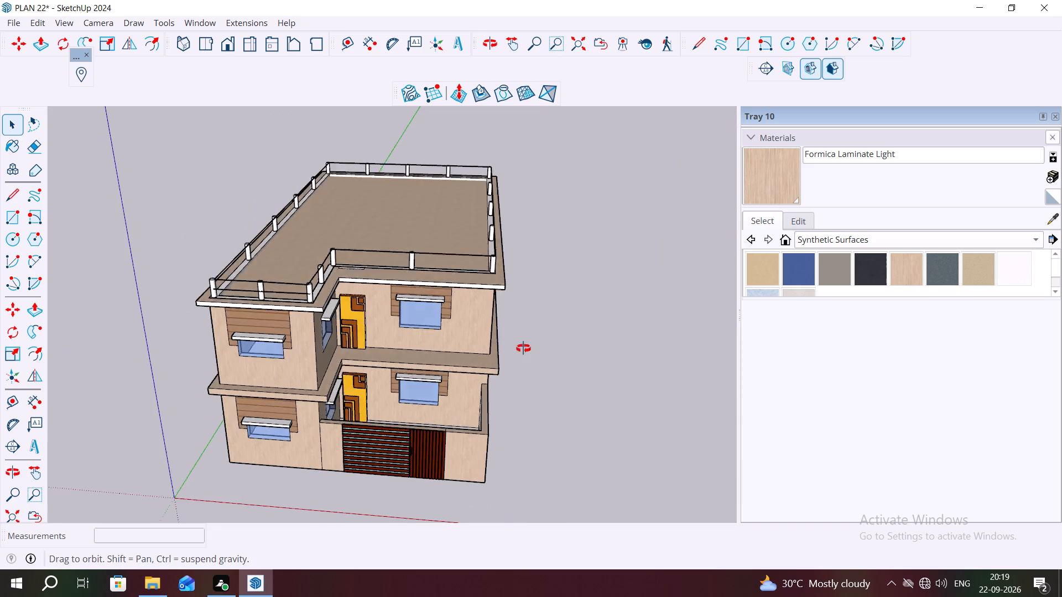
middle_drag(523, 348, 542, 158)
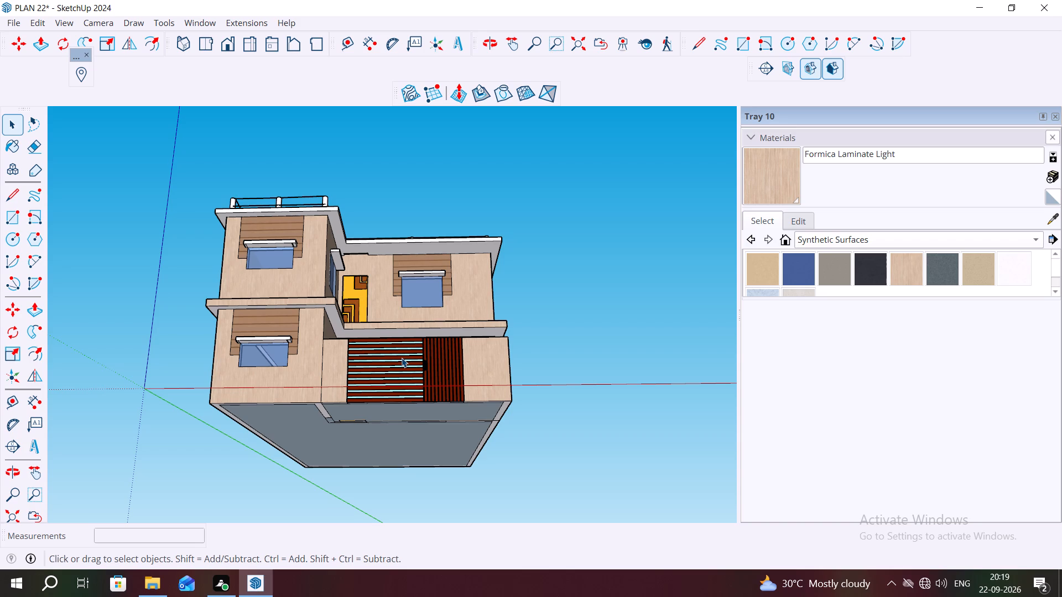
scroll(267, 133, down, 4)
scroll(434, 267, down, 4)
middle_drag(438, 269, 436, 289)
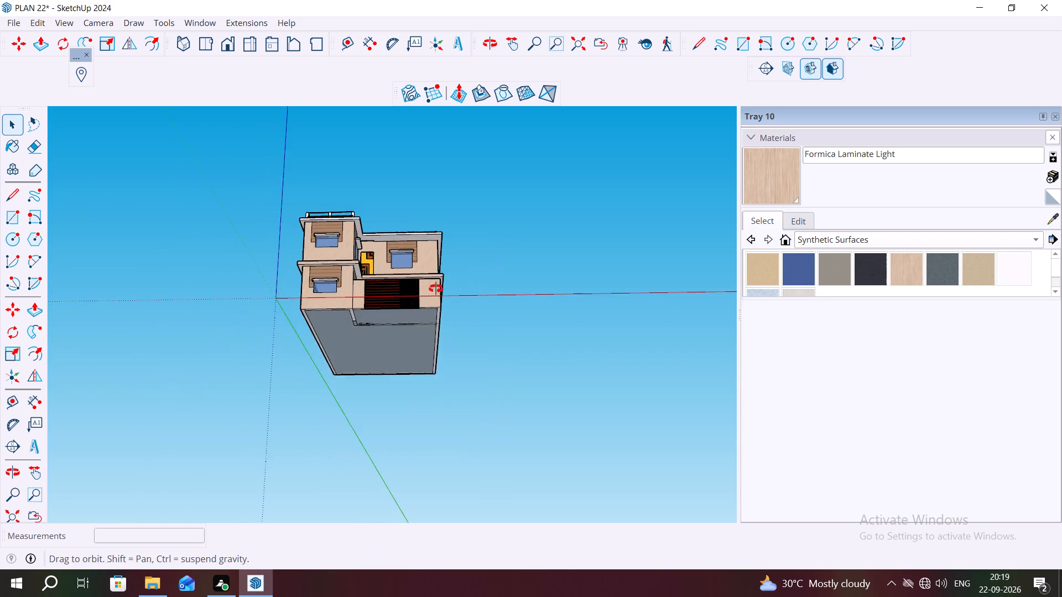
middle_drag(436, 289, 440, 426)
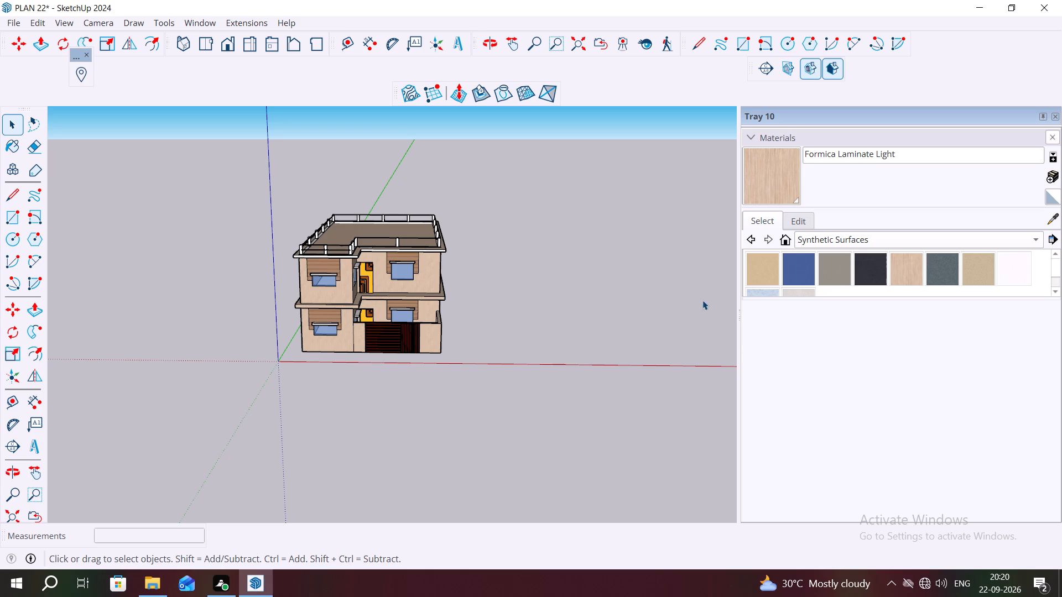
Examine the roof railing, roof slab edge and long side wall of the house.
scroll(382, 240, up, 5)
scroll(340, 223, up, 4)
middle_drag(467, 271, 252, 275)
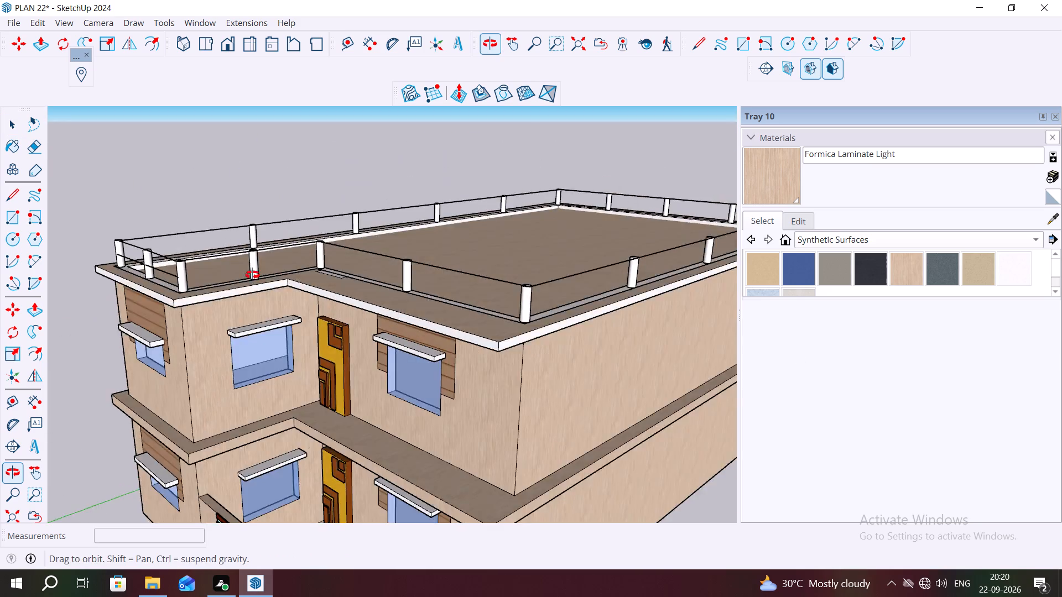
middle_drag(252, 275, 374, 295)
scroll(373, 297, up, 2)
scroll(377, 290, down, 3)
scroll(377, 290, up, 1)
scroll(377, 290, down, 7)
scroll(377, 290, up, 1)
scroll(486, 367, down, 4)
middle_drag(523, 384, 523, 337)
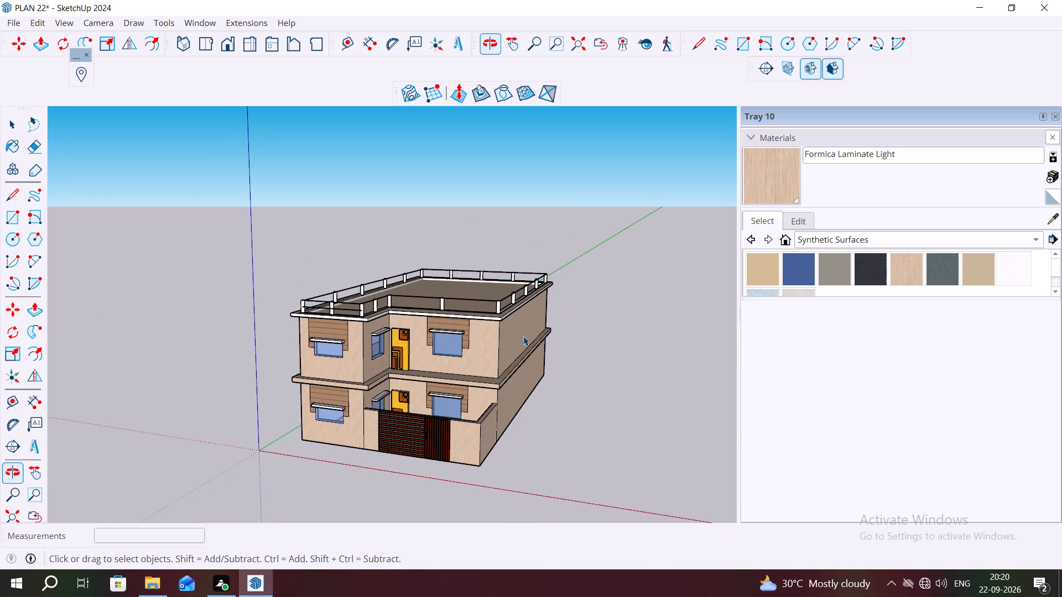
middle_drag(542, 391, 560, 323)
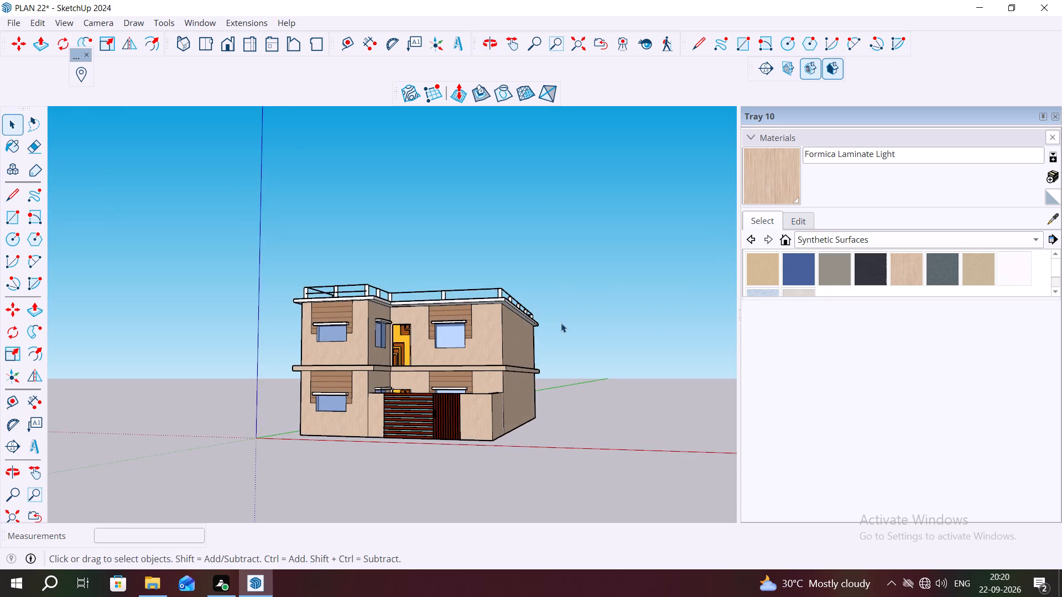
Examine the front facade's windows, sunshades, doors and gate, from the front and from the side corner.
scroll(561, 323, down, 15)
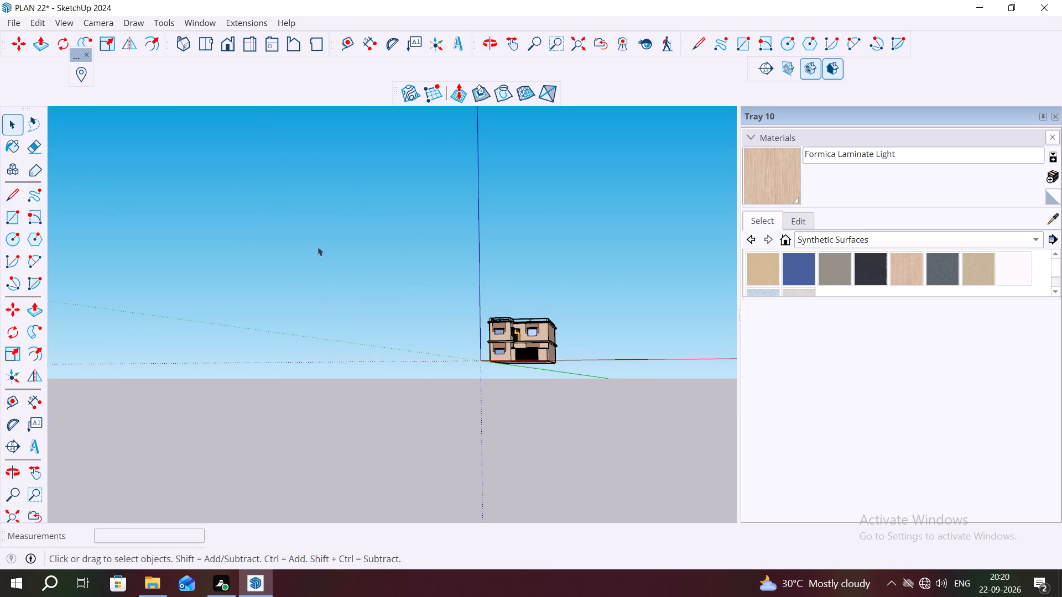
scroll(330, 211, up, 3)
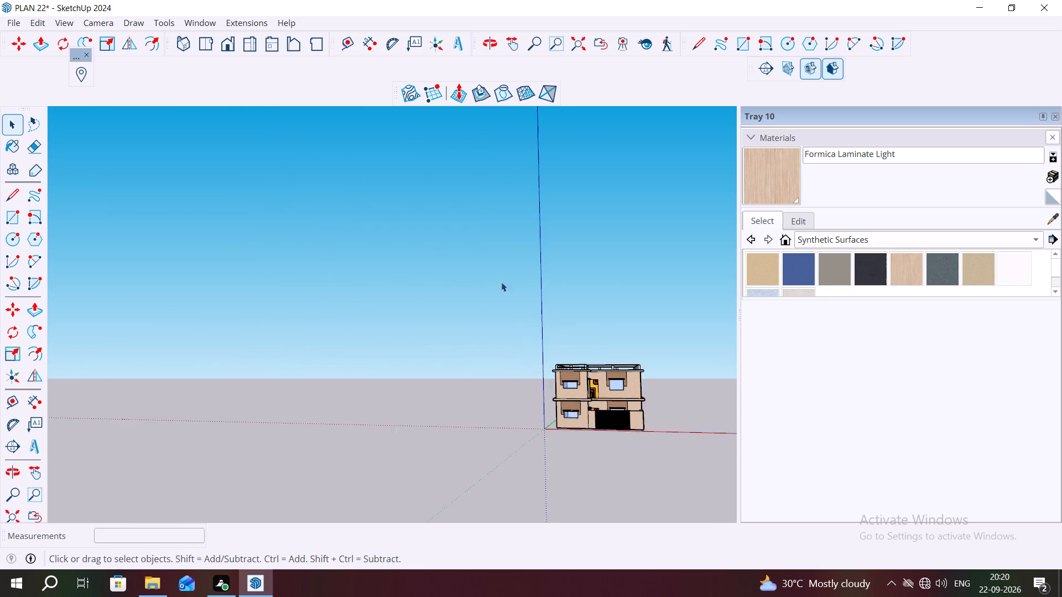
scroll(501, 282, up, 2)
scroll(597, 330, down, 5)
scroll(612, 396, up, 12)
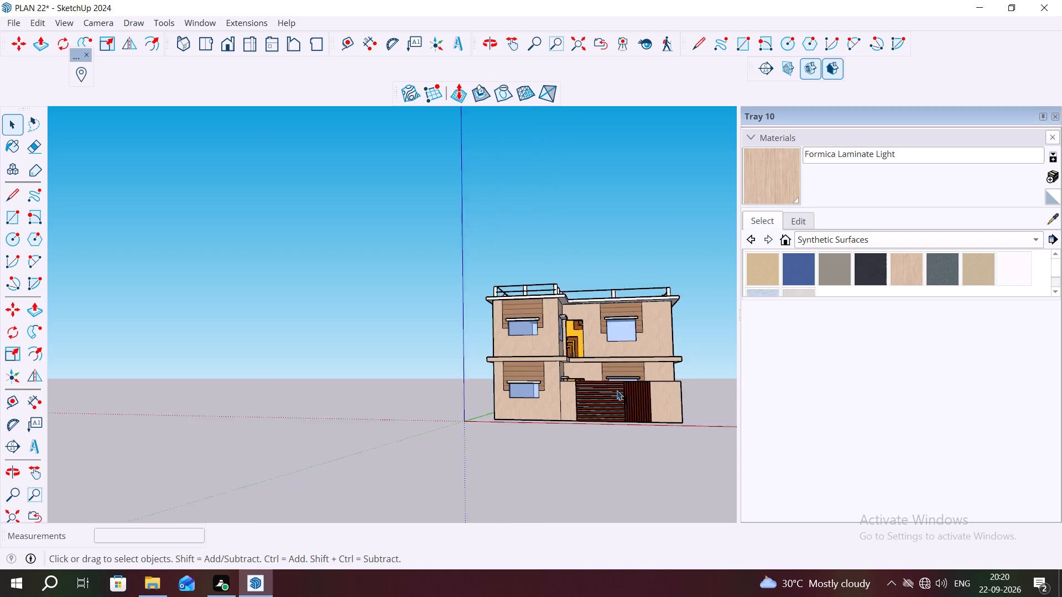
scroll(617, 390, up, 9)
scroll(553, 304, up, 9)
scroll(331, 251, down, 5)
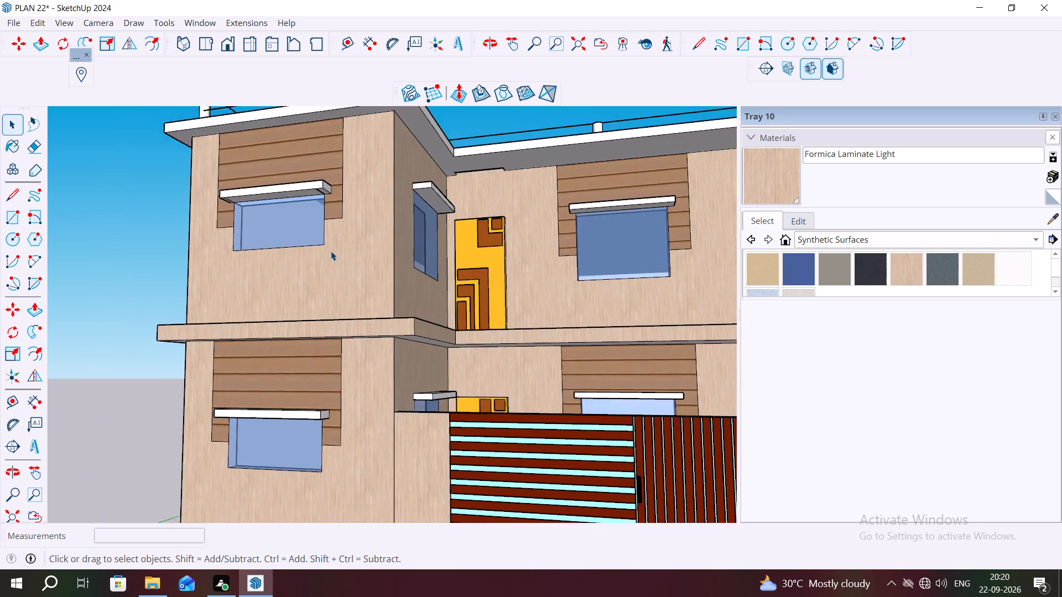
scroll(331, 251, down, 5)
scroll(331, 251, up, 1)
scroll(331, 251, down, 1)
middle_drag(499, 311, 288, 349)
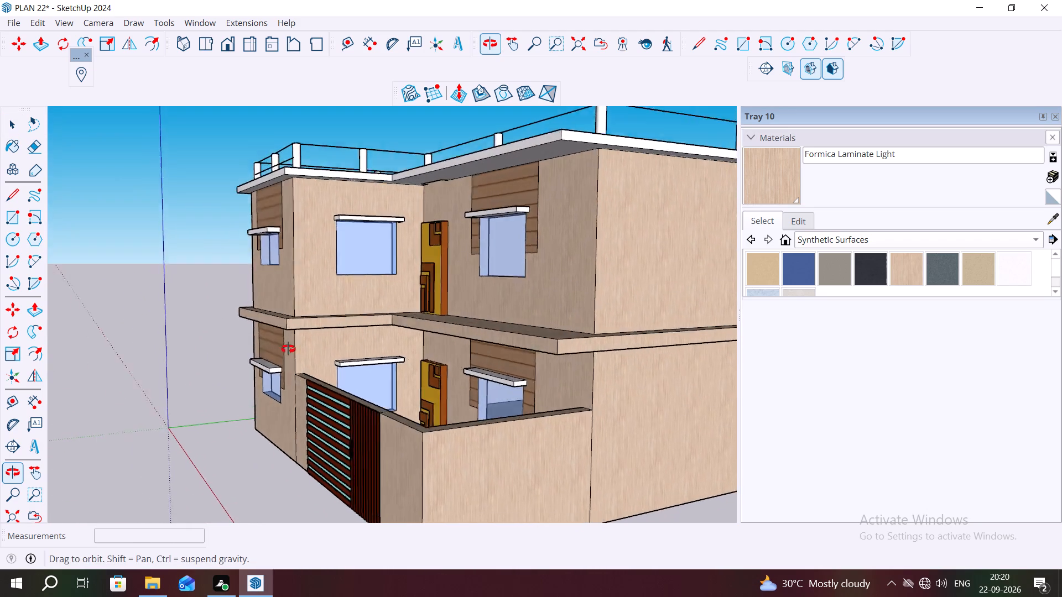
middle_drag(288, 349, 287, 321)
Examine the house at ground level and from above its front corner, focusing on the window sunshades.
scroll(290, 298, down, 10)
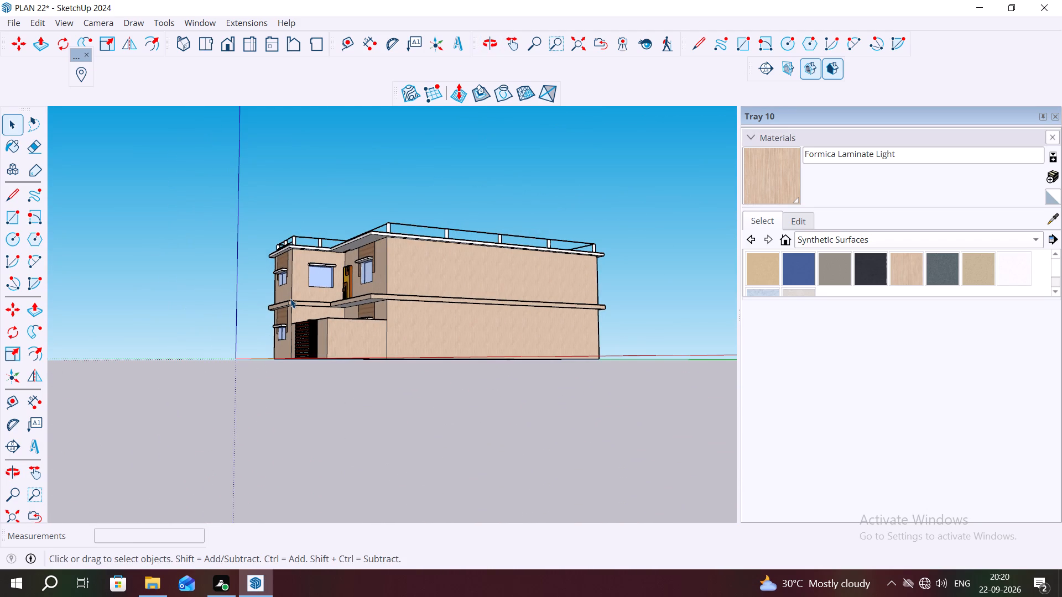
scroll(290, 298, down, 18)
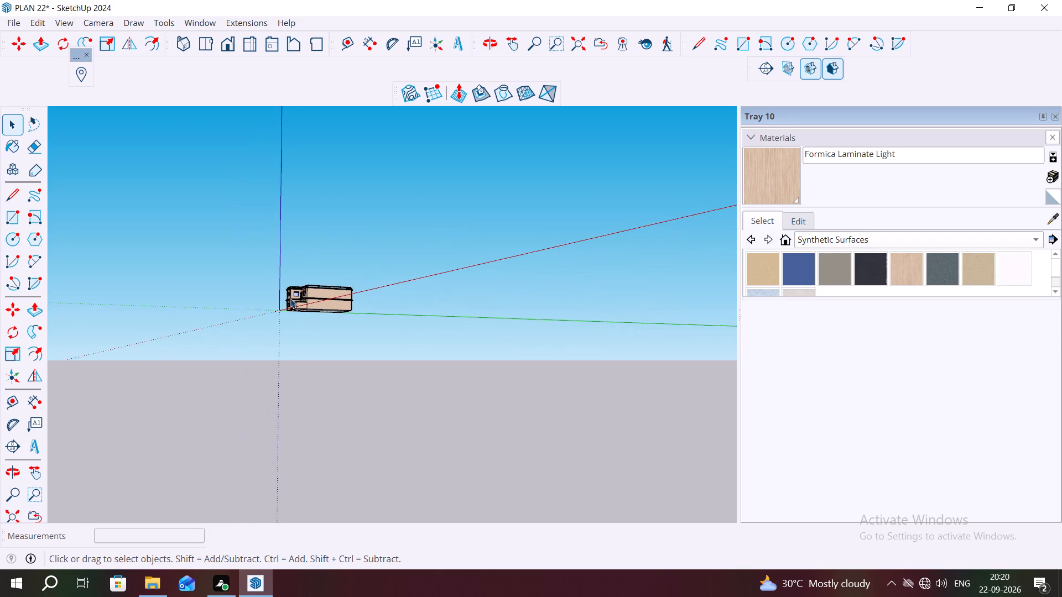
scroll(302, 316, down, 5)
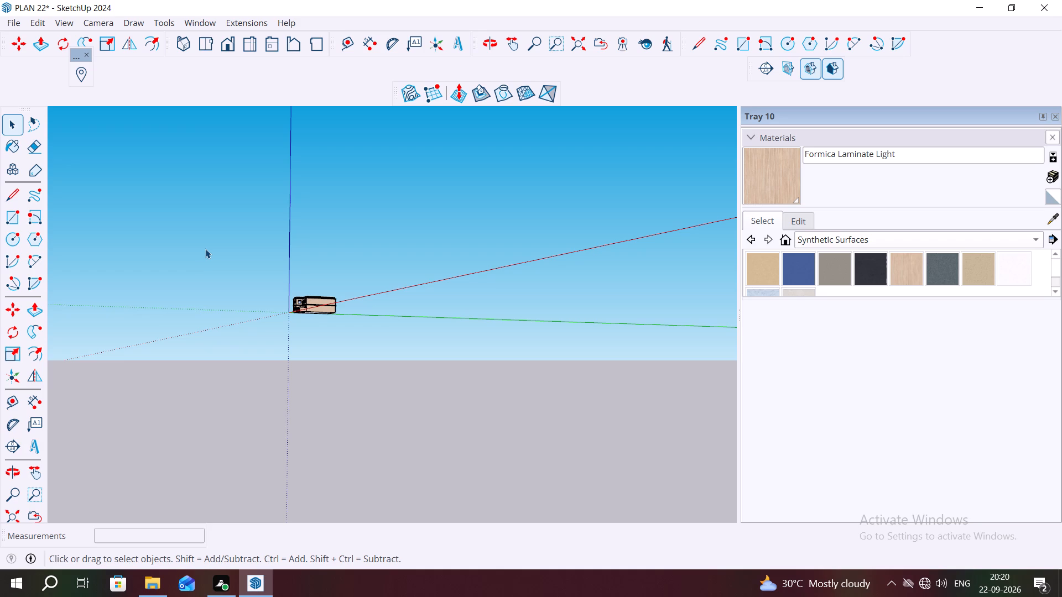
scroll(450, 58, down, 1)
scroll(377, 340, up, 1)
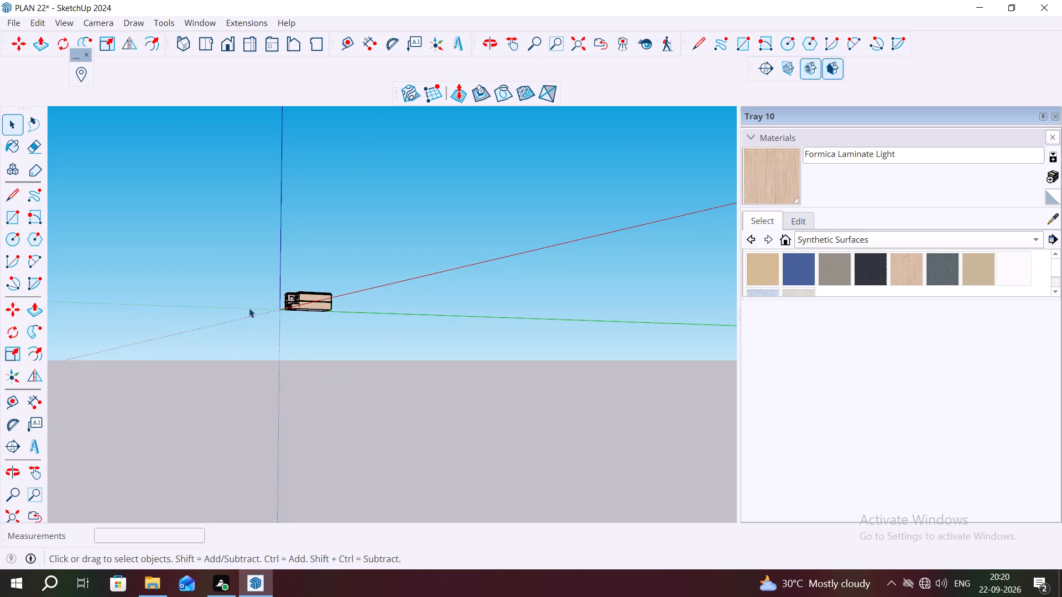
scroll(248, 300, up, 9)
middle_drag(414, 378, 519, 479)
scroll(266, 319, up, 9)
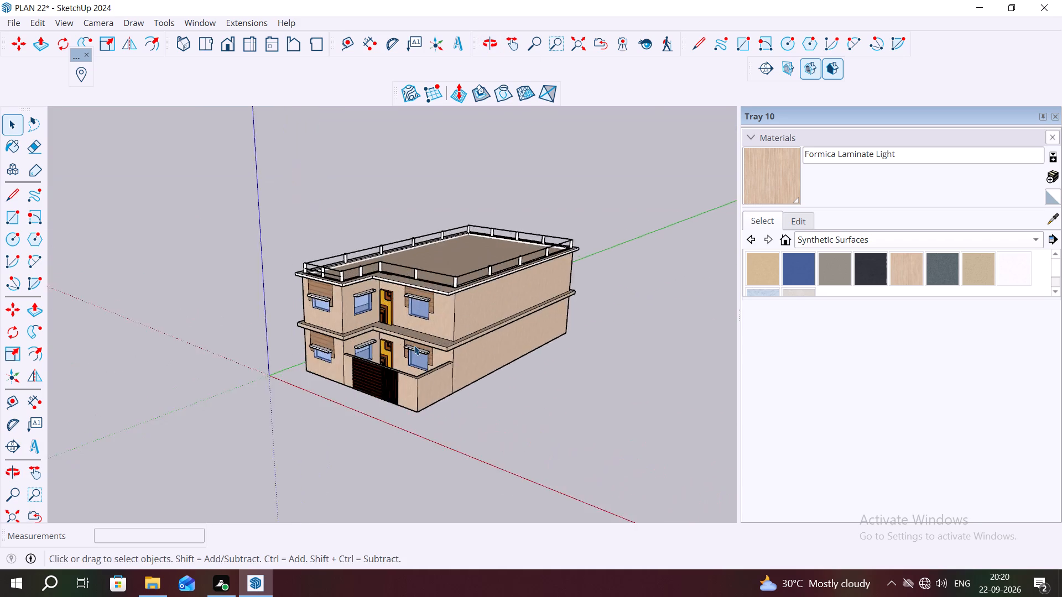
scroll(414, 345, up, 14)
scroll(418, 341, down, 6)
scroll(430, 324, up, 1)
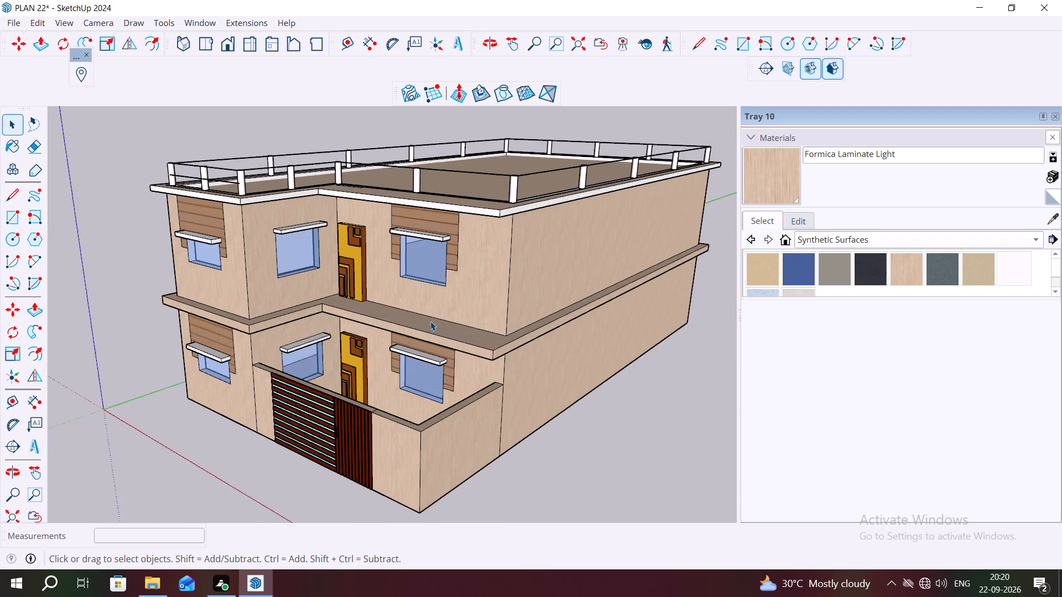
scroll(430, 321, up, 4)
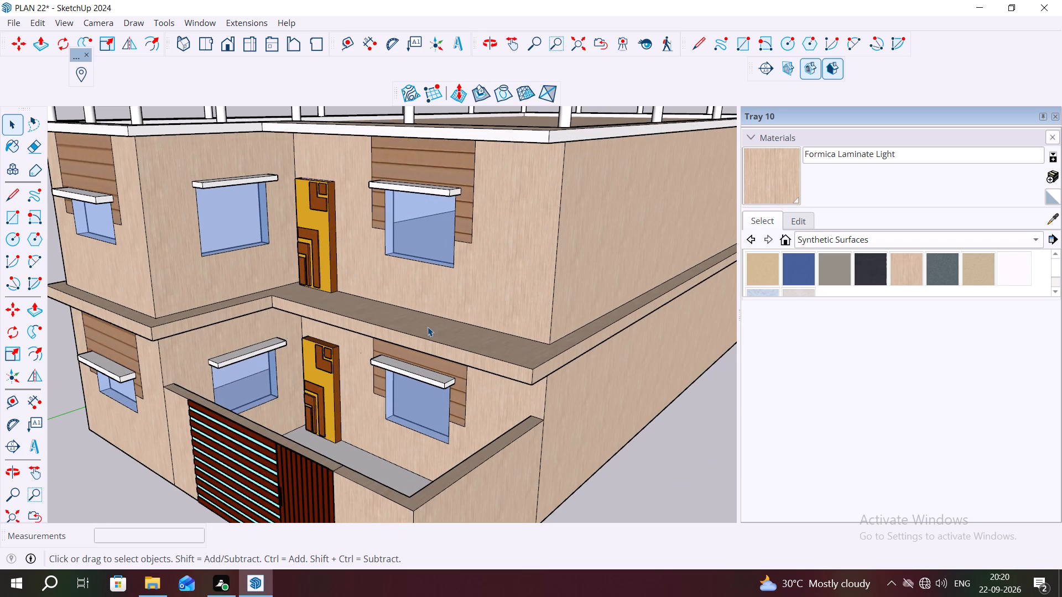
Paint the front, top and one end face of the sunshade over the upper-floor window beside the door with Formica Blue.
click(808, 269)
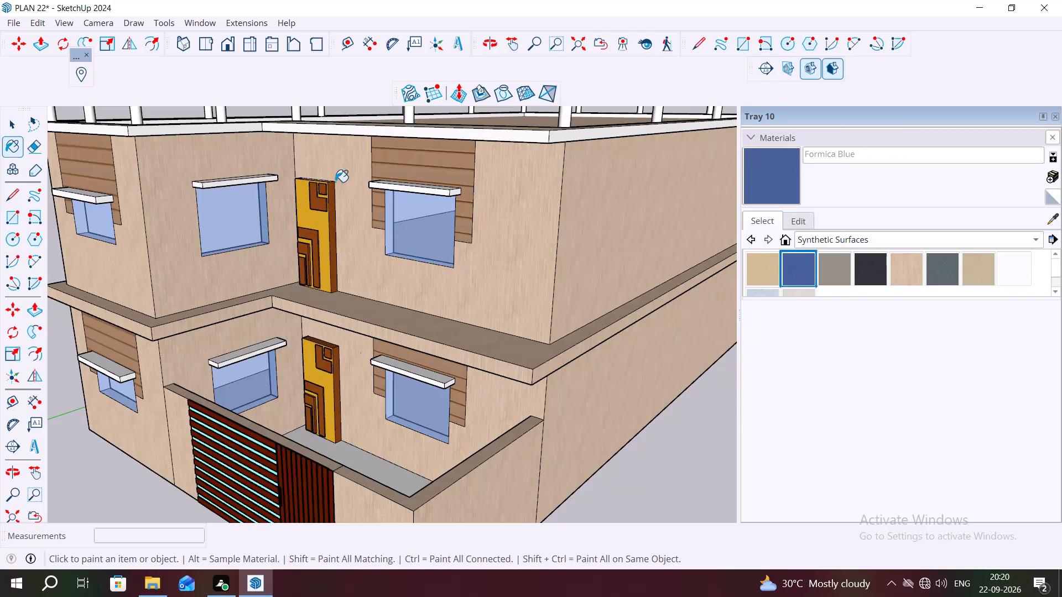
click(411, 188)
middle_drag(431, 195, 593, 270)
scroll(523, 203, up, 4)
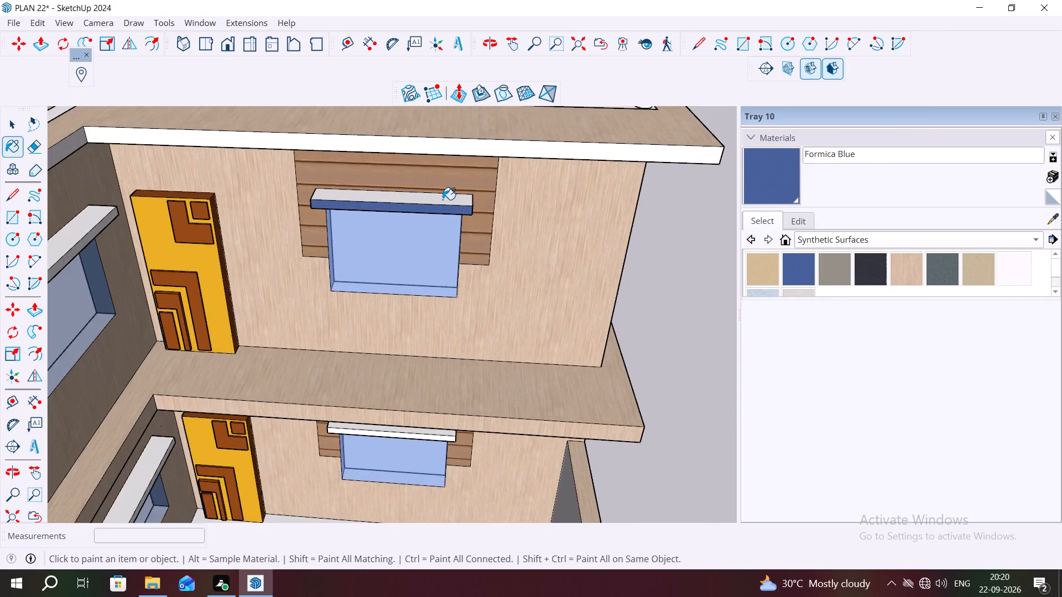
scroll(442, 200, up, 3)
click(442, 199)
middle_drag(497, 214, 403, 133)
scroll(468, 198, up, 4)
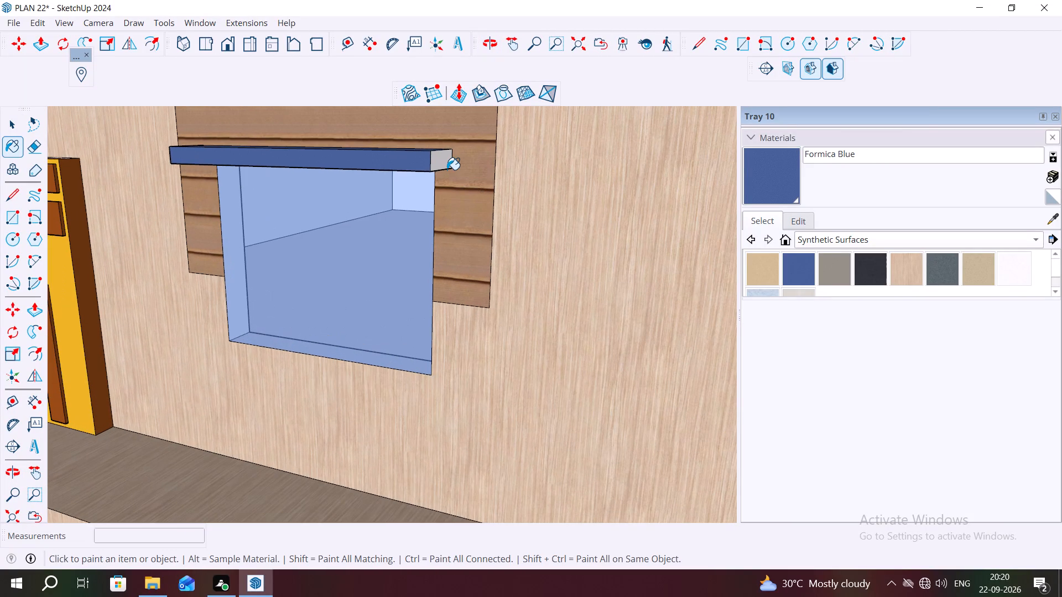
click(444, 165)
scroll(438, 165, down, 3)
Paint the face at the other end of the same upper-floor window sunshade with Formica Blue.
middle_drag(375, 180, 758, 214)
scroll(476, 187, up, 1)
scroll(522, 201, down, 3)
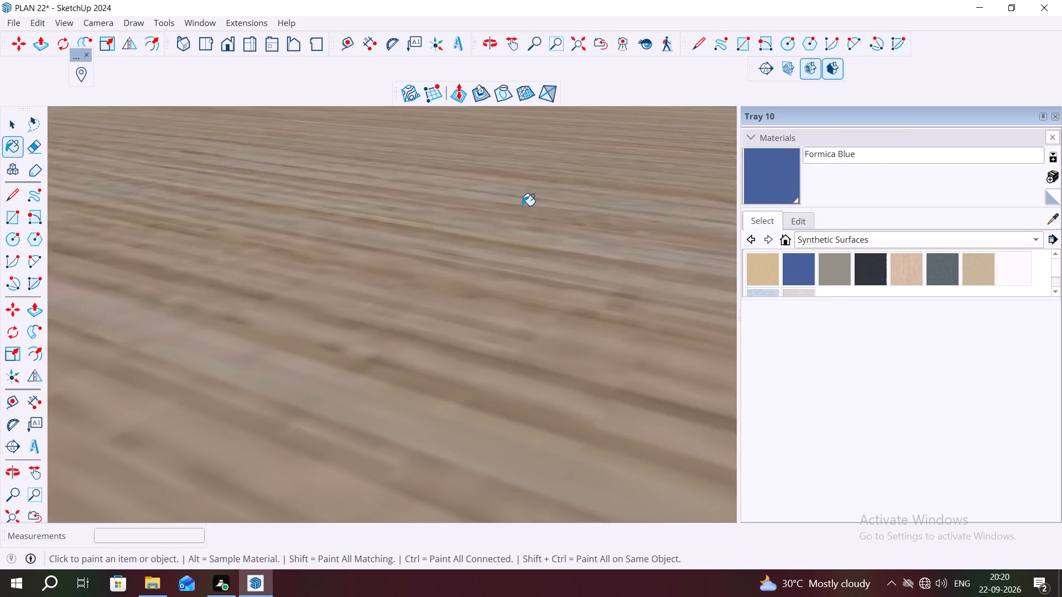
scroll(522, 206, down, 4)
scroll(504, 208, up, 1)
scroll(497, 208, down, 20)
scroll(497, 208, down, 10)
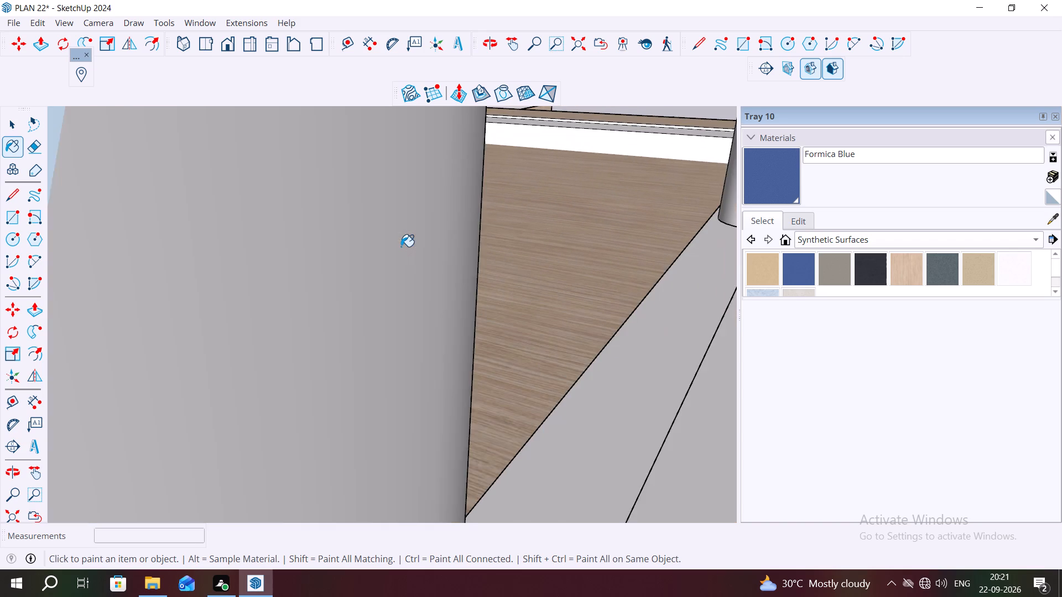
scroll(401, 247, down, 3)
scroll(401, 247, up, 1)
scroll(407, 247, down, 17)
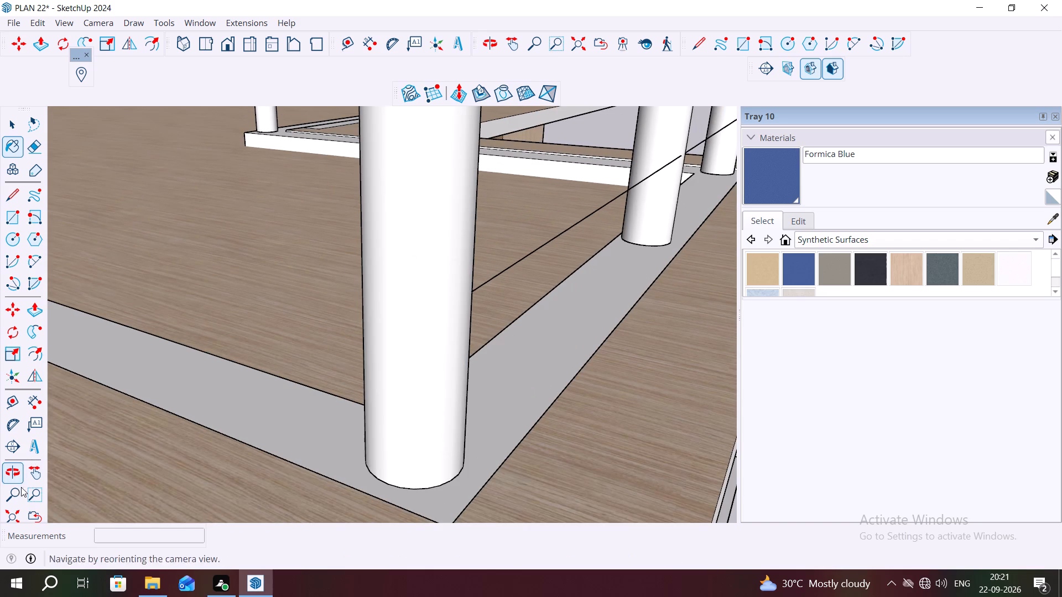
click(22, 516)
middle_drag(610, 239, 382, 201)
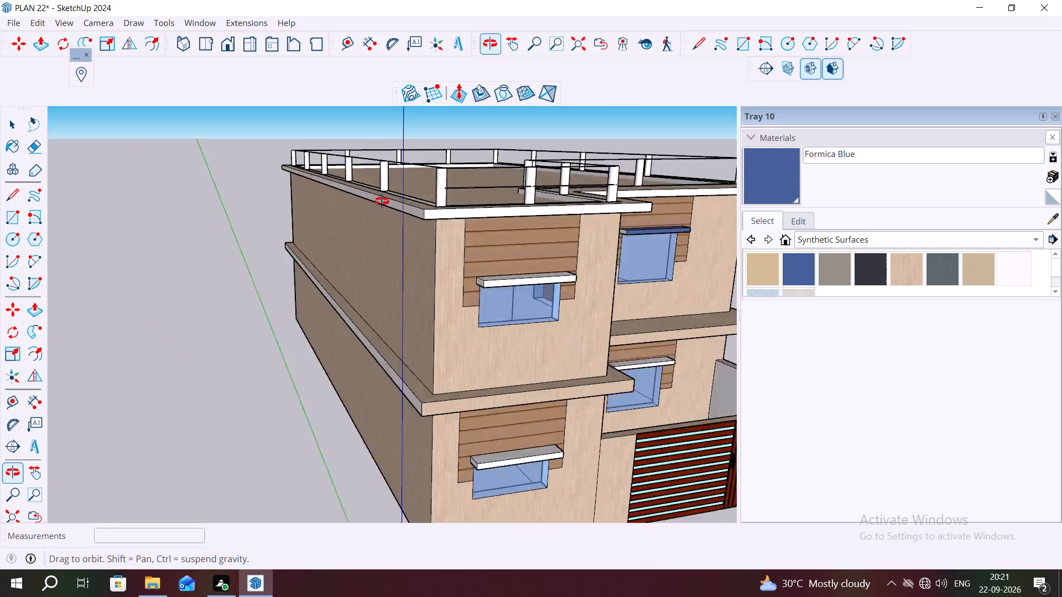
middle_drag(382, 201, 290, 190)
scroll(480, 216, down, 2)
scroll(577, 231, up, 9)
middle_drag(540, 234, 611, 256)
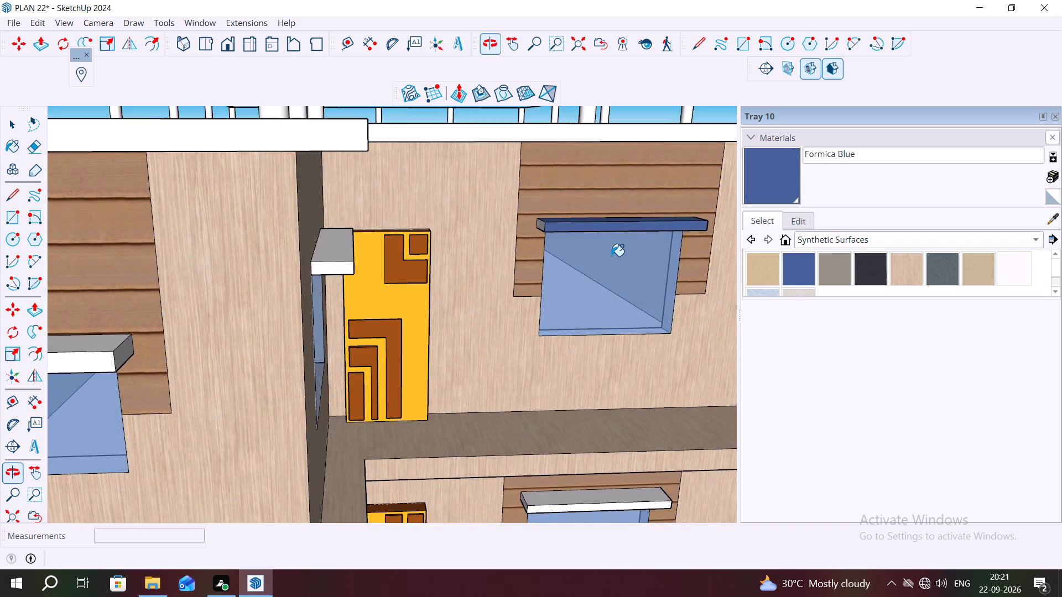
scroll(570, 234, up, 5)
click(527, 220)
scroll(537, 225, down, 10)
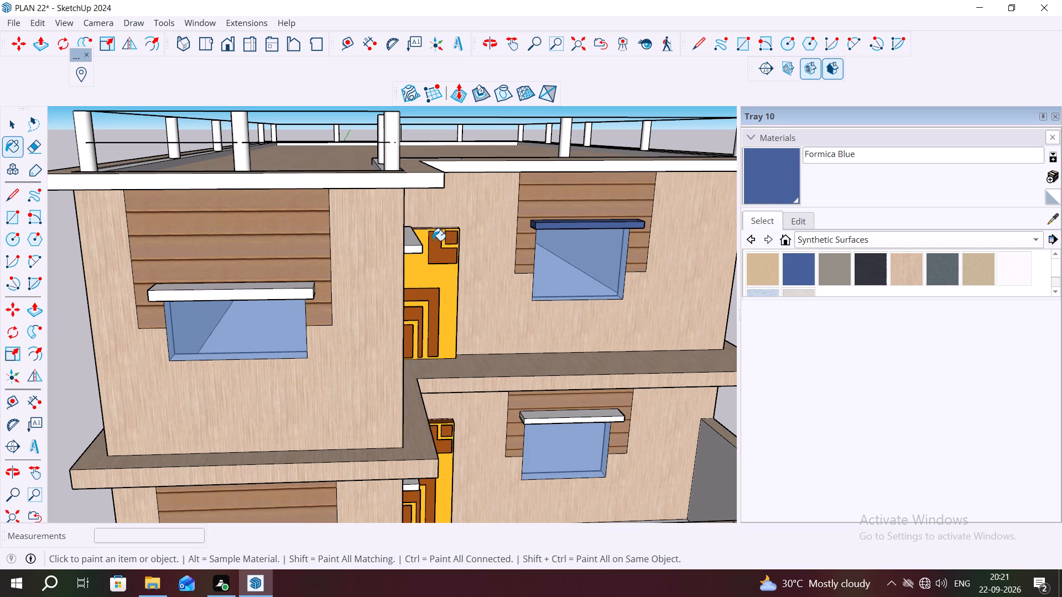
Paint the sunshade over the upper-floor side window next to the door with Formica Blue, covering its end, front and underside faces.
click(414, 238)
middle_drag(432, 250, 276, 173)
scroll(369, 217, up, 4)
click(364, 218)
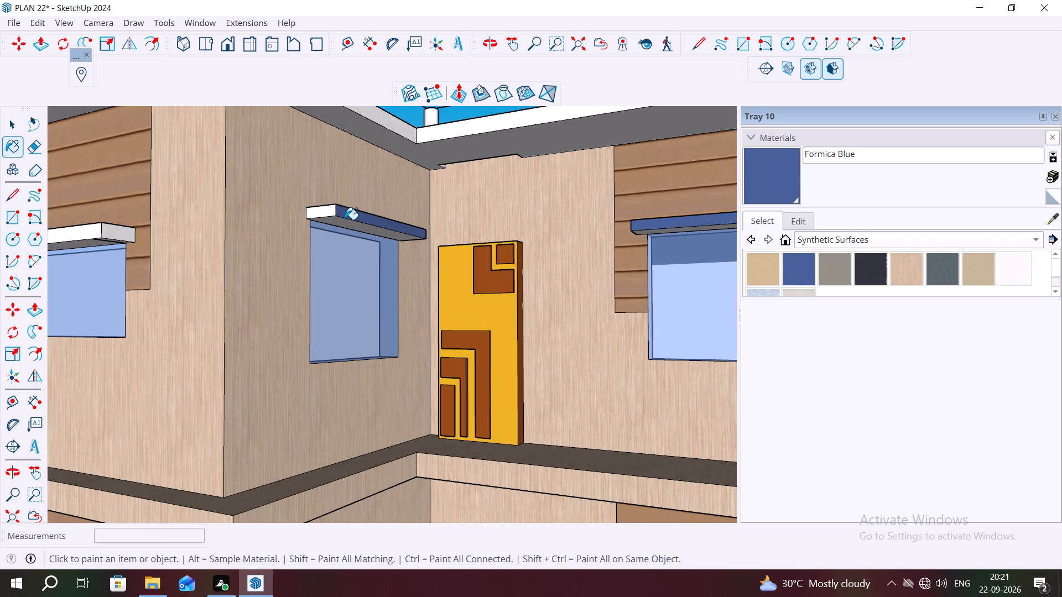
click(324, 210)
click(350, 224)
scroll(371, 222, down, 3)
middle_drag(383, 221, 359, 225)
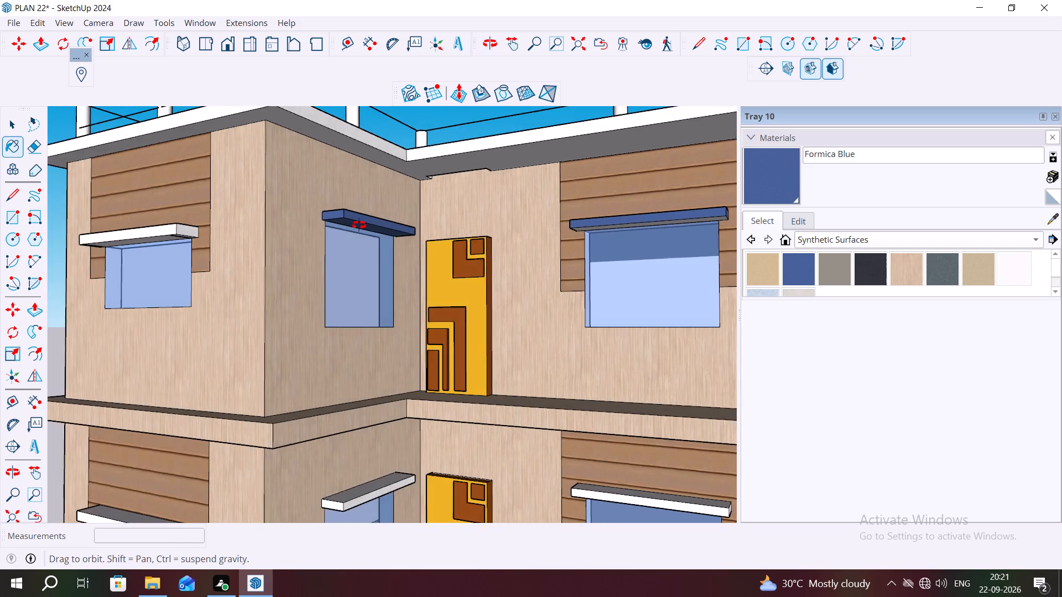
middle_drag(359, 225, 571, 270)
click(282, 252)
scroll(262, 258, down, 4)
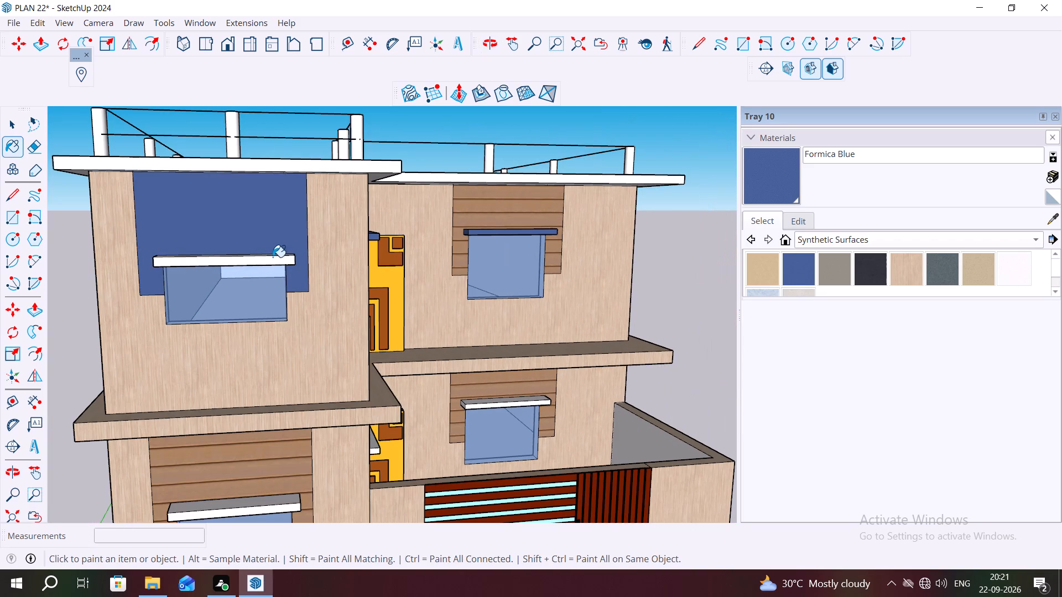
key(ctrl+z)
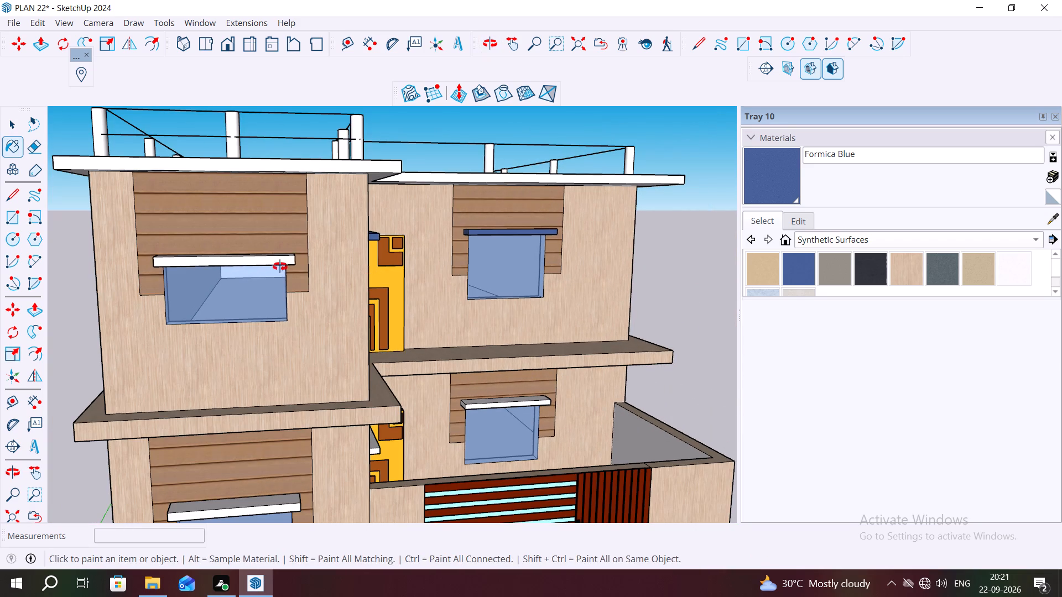
Paint the top, front and one end face of the sunshade over the projecting block's upper-floor front window with Formica Blue.
middle_drag(280, 266, 289, 363)
scroll(265, 318, up, 3)
click(258, 344)
middle_drag(282, 353, 295, 243)
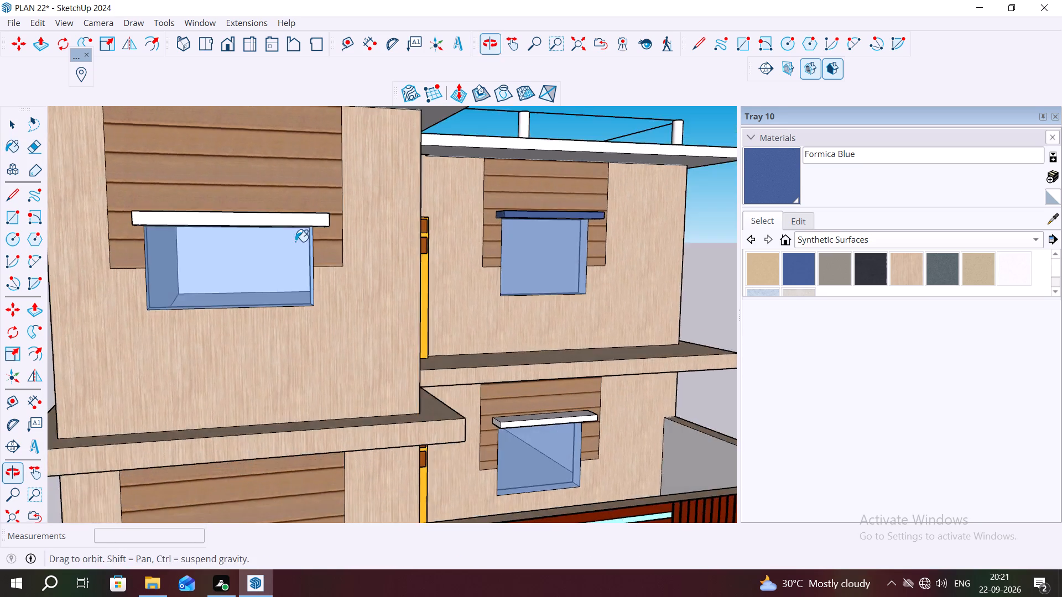
scroll(298, 240, up, 4)
click(310, 212)
middle_drag(357, 226, 549, 244)
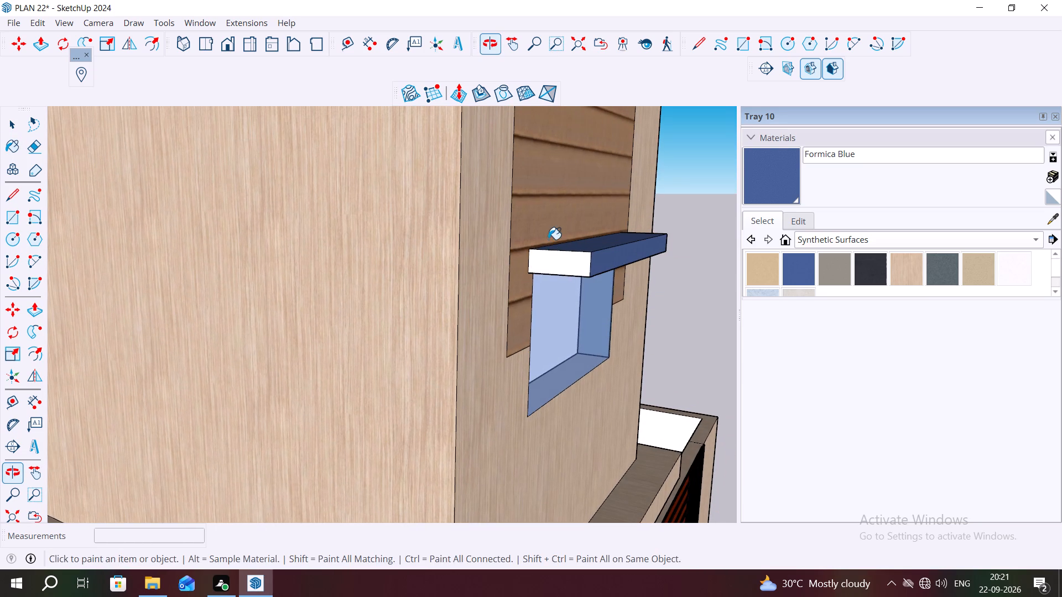
click(560, 258)
Paint the underside sections of the same upper-floor front window sunshade with Formica Blue.
middle_drag(617, 264, 349, 204)
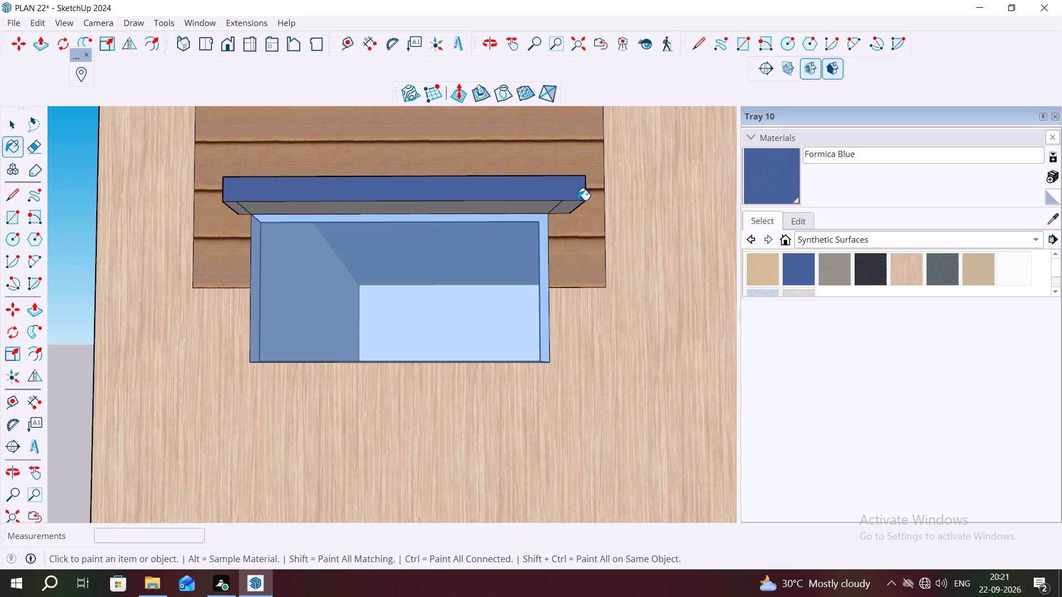
click(576, 203)
scroll(570, 202, down, 3)
middle_drag(438, 202, 442, 208)
click(442, 208)
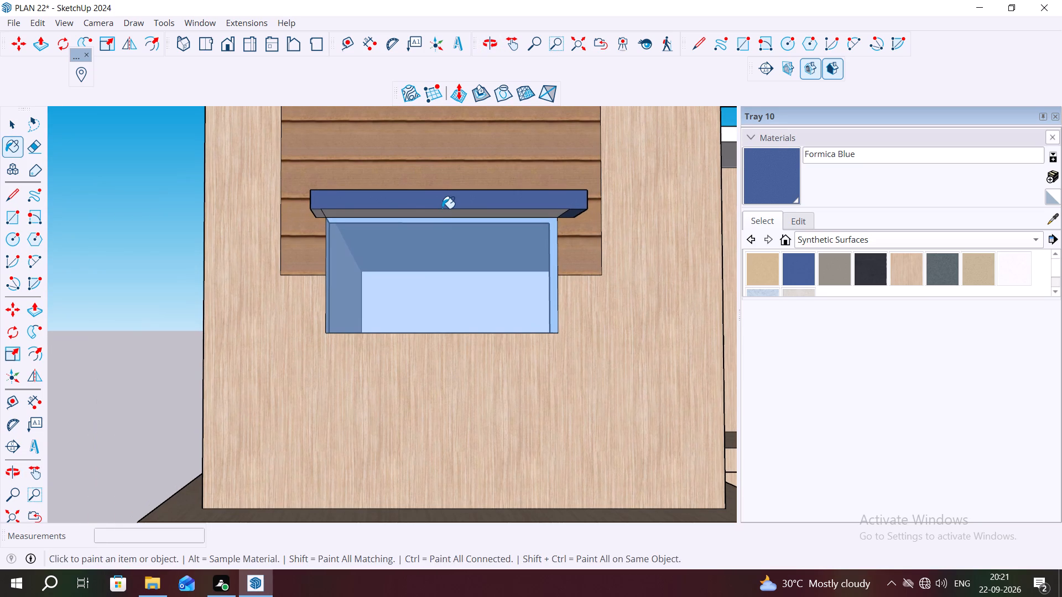
click(442, 213)
click(319, 212)
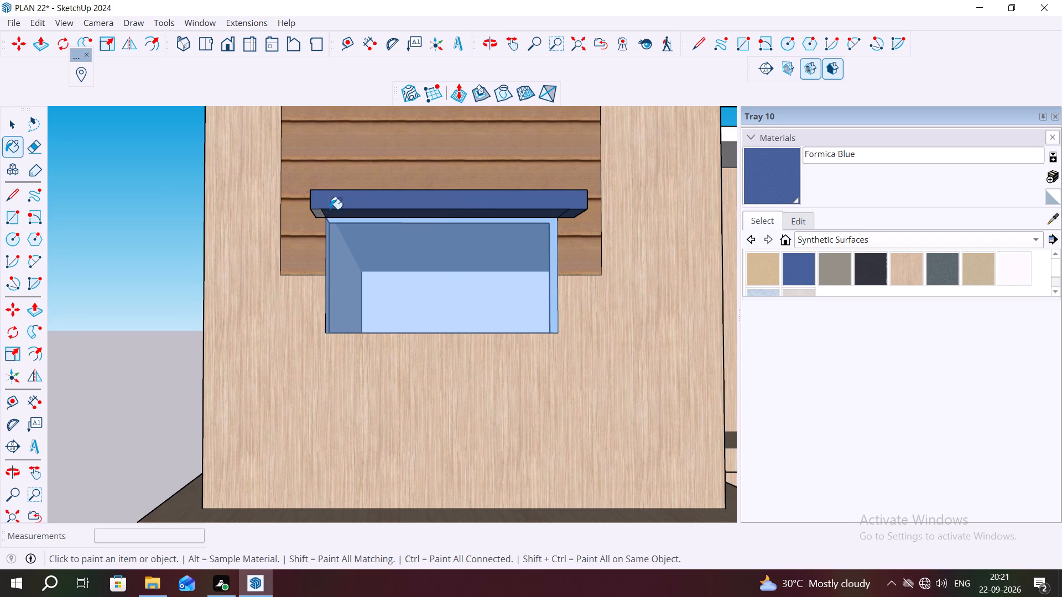
Paint the top face of the sunshade over the ground-floor window beside the door, behind the gate, with Formica Blue.
scroll(348, 206, down, 13)
middle_drag(456, 233, 484, 385)
scroll(483, 381, down, 2)
scroll(483, 376, up, 1)
scroll(482, 372, down, 2)
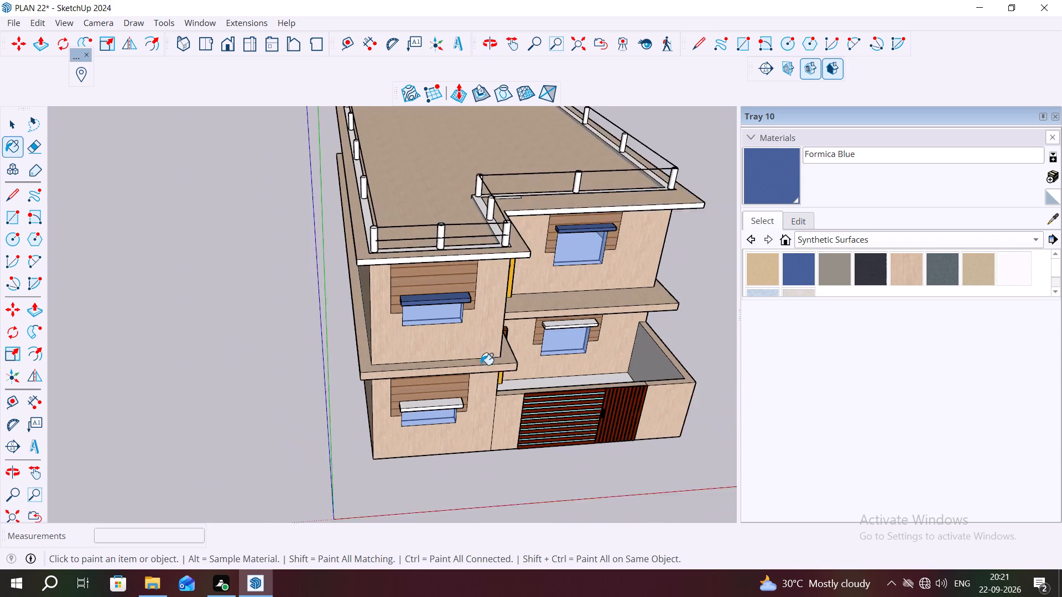
scroll(481, 365, down, 3)
middle_drag(534, 280, 524, 179)
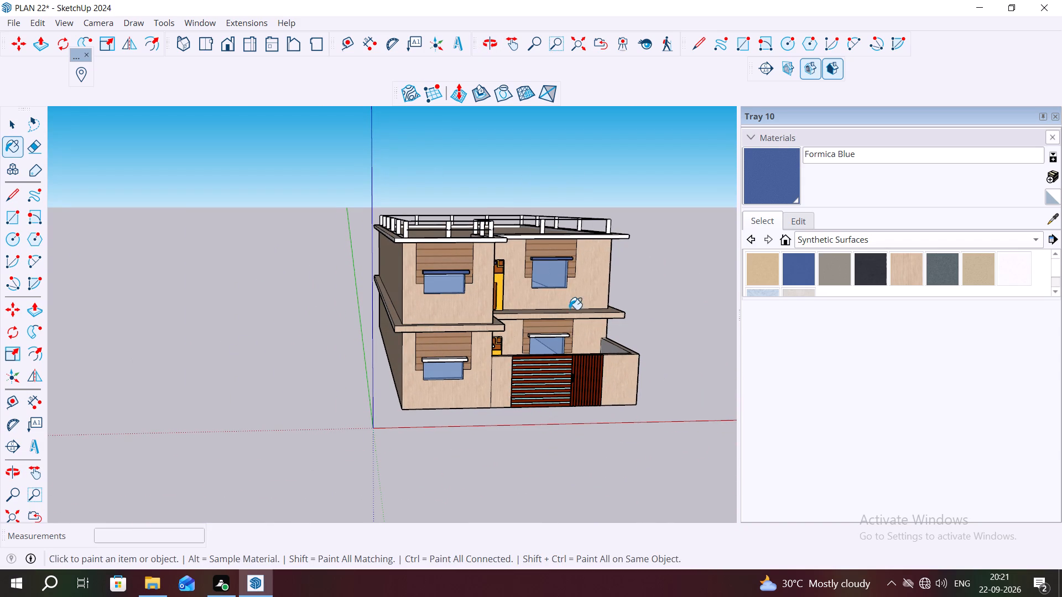
scroll(496, 354, up, 11)
middle_drag(568, 334, 415, 409)
scroll(415, 409, down, 1)
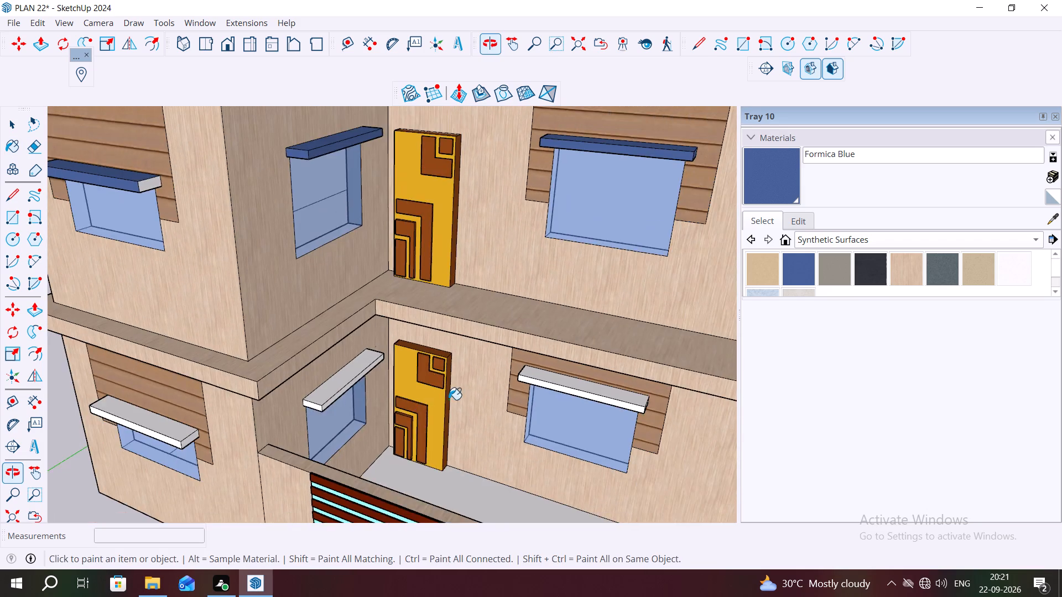
scroll(534, 373, up, 7)
click(535, 371)
Paint the front and both end faces of the same ground-floor window sunshade beside the door with Formica Blue.
scroll(530, 371, down, 3)
middle_drag(520, 374, 527, 318)
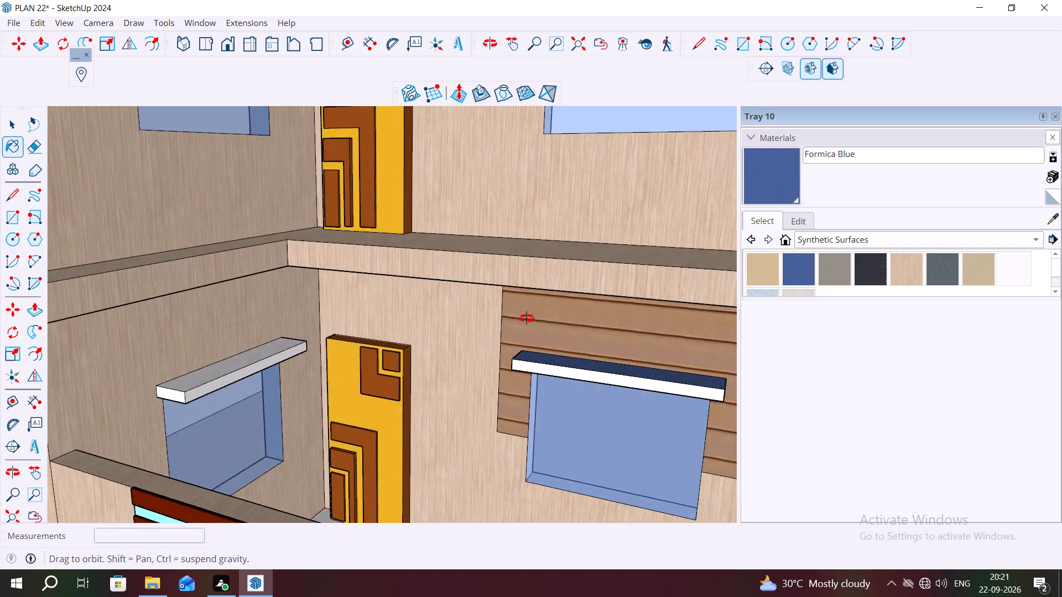
middle_drag(527, 318, 526, 317)
scroll(518, 313, up, 1)
scroll(461, 303, down, 12)
middle_drag(535, 374, 727, 348)
scroll(449, 279, up, 5)
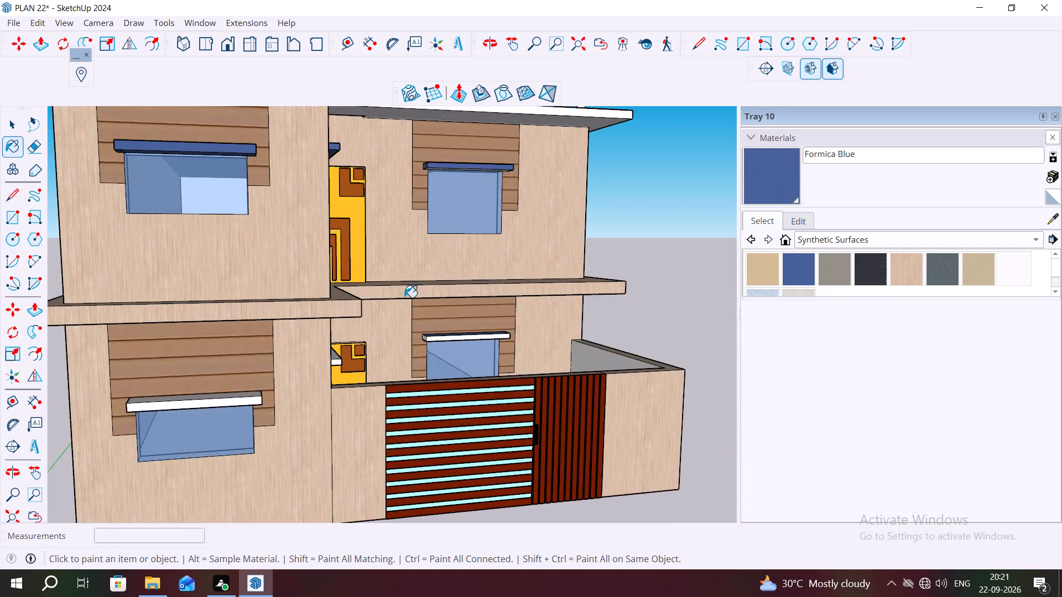
scroll(404, 297, up, 3)
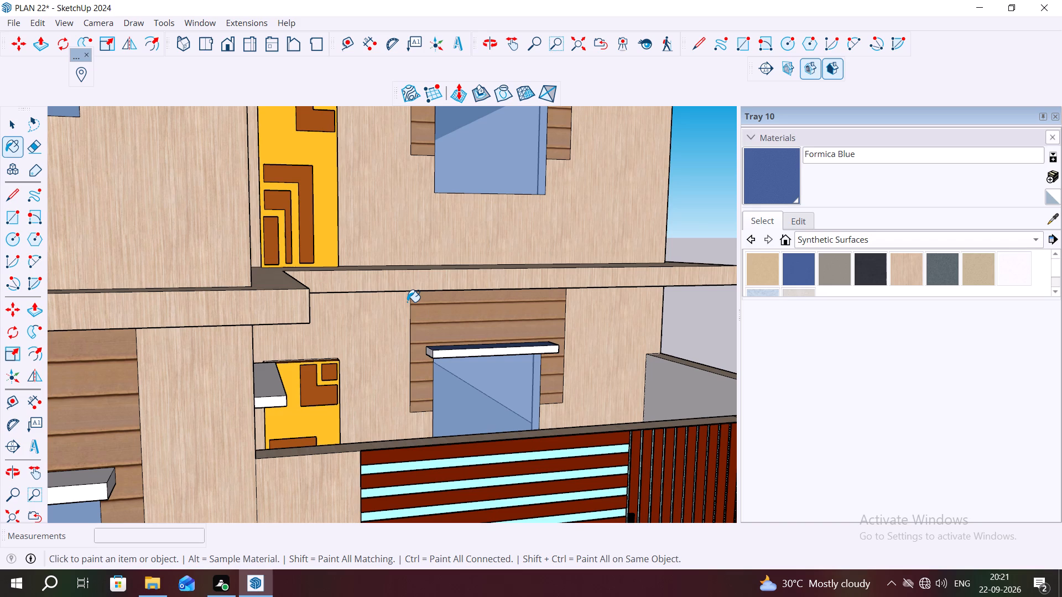
scroll(0, 0, up, 1)
middle_drag(547, 317, 563, 458)
scroll(474, 369, up, 9)
click(377, 263)
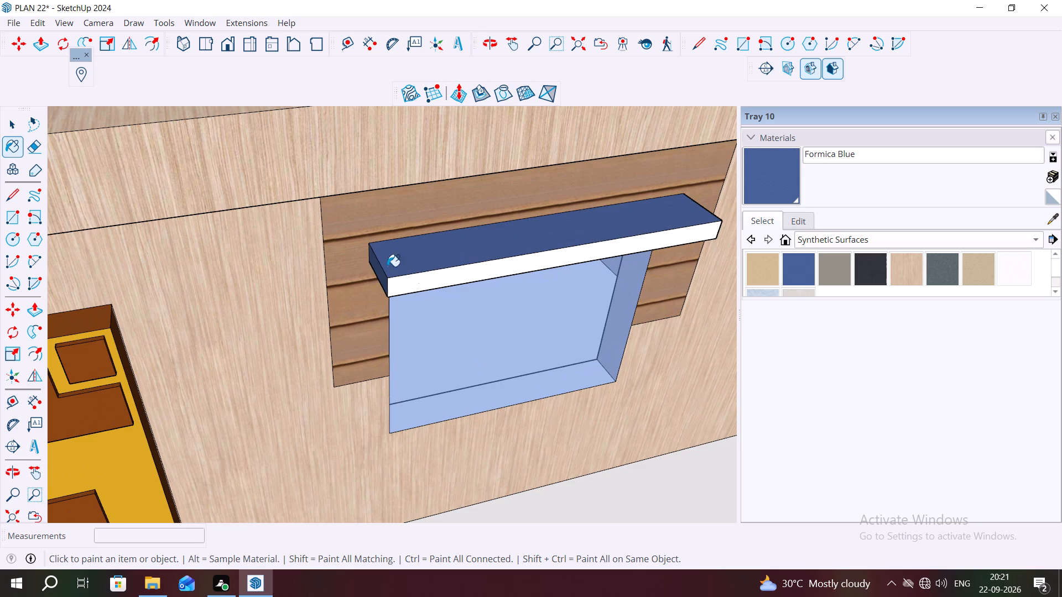
click(445, 275)
scroll(445, 275, down, 8)
middle_drag(597, 299, 452, 239)
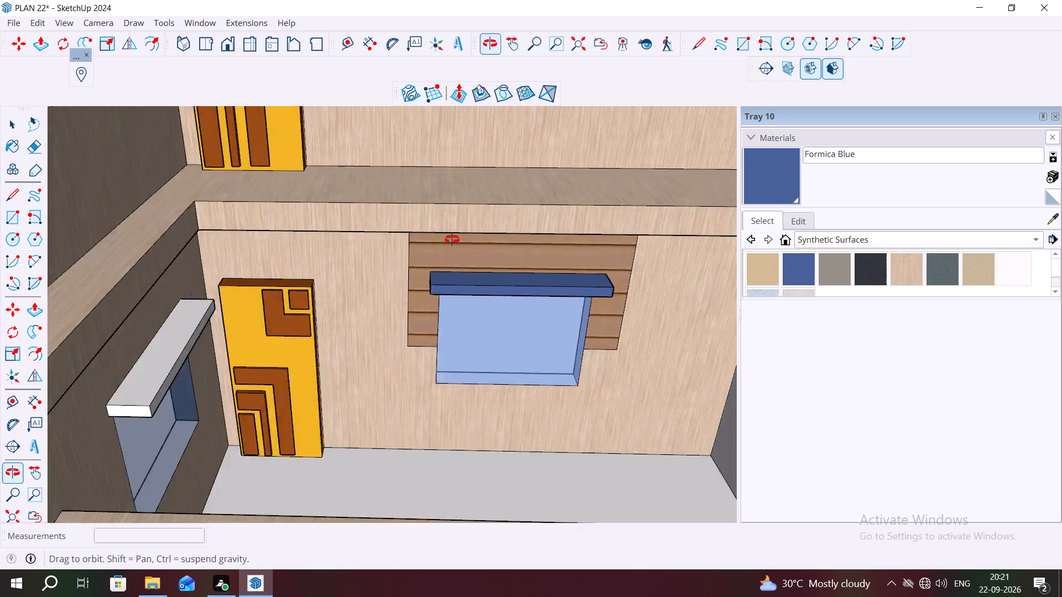
middle_drag(452, 239, 327, 171)
click(615, 311)
Paint the top, end and front faces of the sunshade over the ground-floor side window next to the door with Formica Blue.
scroll(574, 302, down, 3)
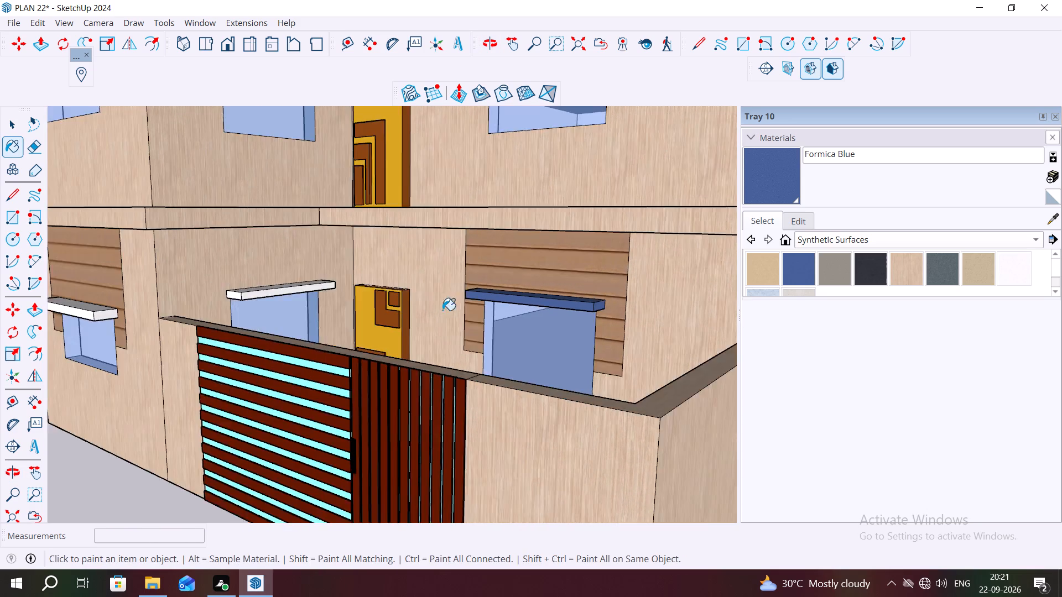
scroll(442, 310, down, 4)
scroll(415, 310, up, 1)
scroll(415, 311, down, 1)
middle_drag(389, 316, 502, 350)
scroll(348, 302, up, 5)
click(281, 296)
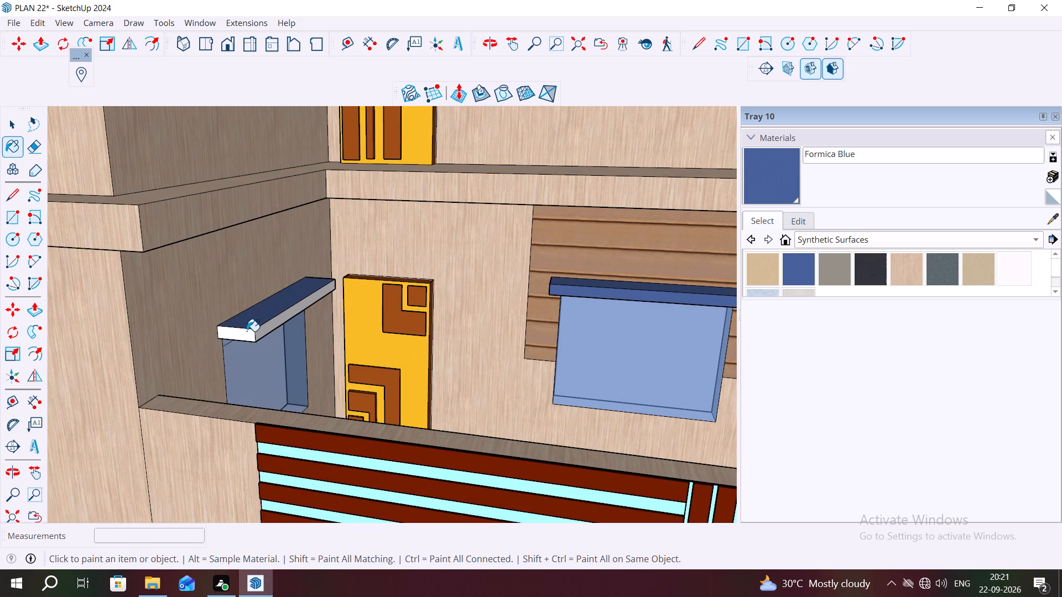
click(244, 333)
middle_drag(299, 327, 293, 314)
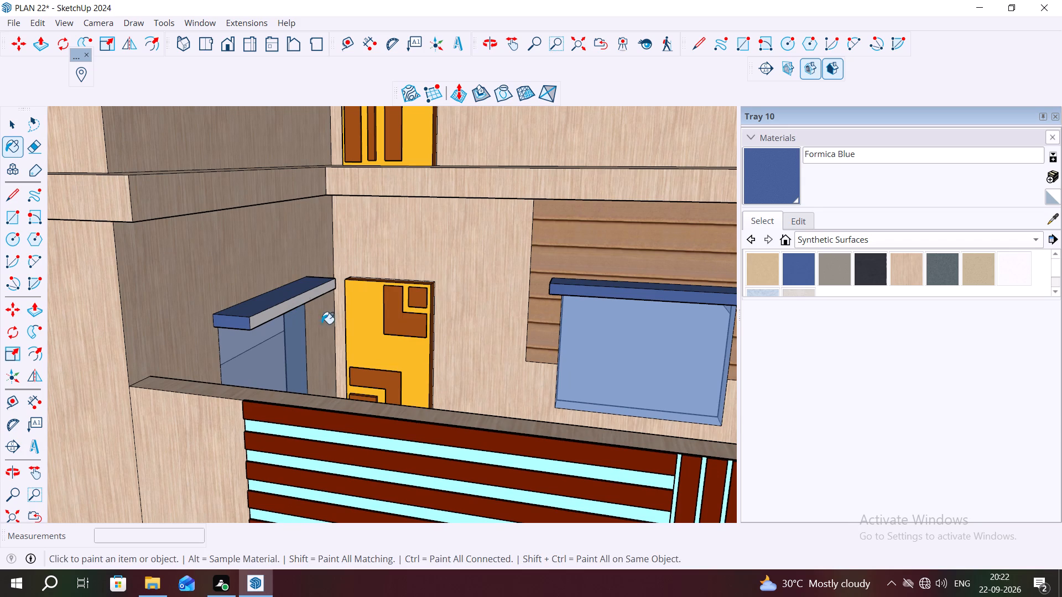
click(280, 311)
scroll(280, 311, down, 4)
middle_drag(288, 307, 150, 303)
scroll(308, 281, up, 9)
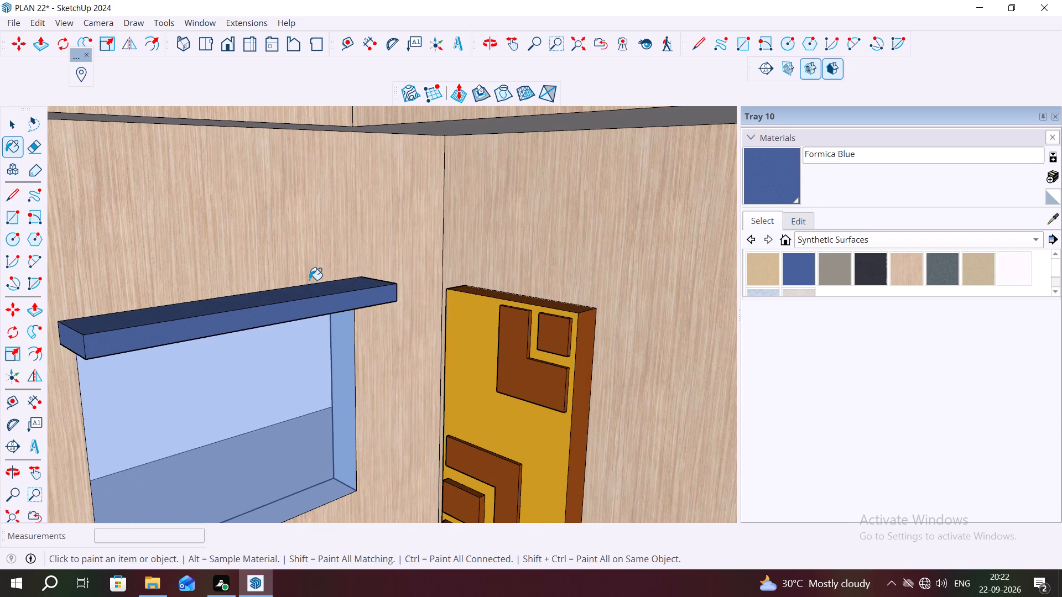
Paint the top, front and both end faces of the sunshade over the projecting block's ground-floor front window with Formica Blue.
scroll(312, 280, down, 18)
middle_drag(267, 294, 501, 296)
scroll(278, 305, up, 3)
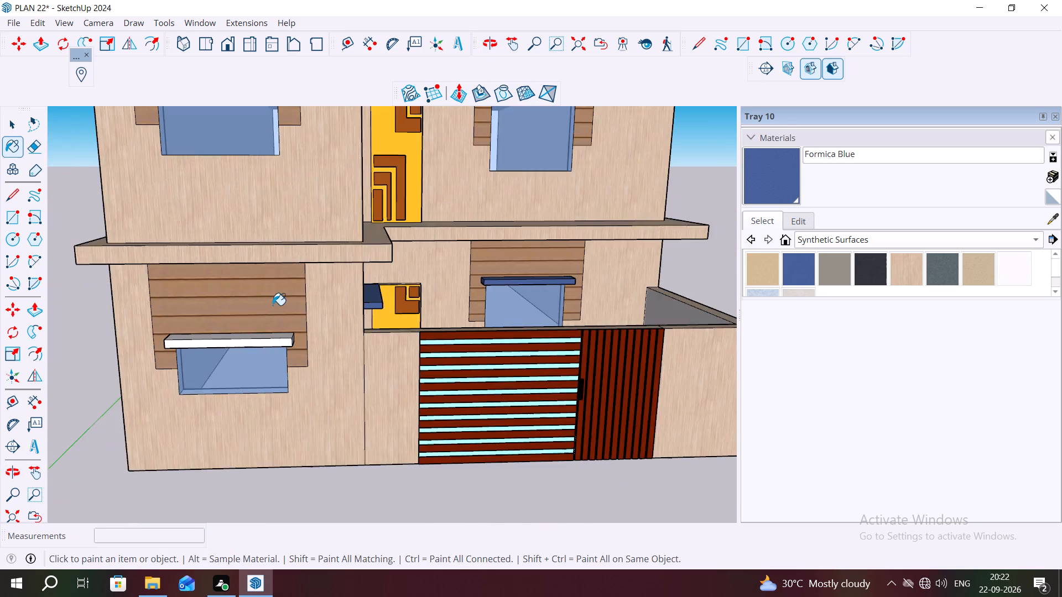
scroll(273, 305, up, 6)
click(249, 348)
scroll(248, 354, down, 4)
middle_drag(325, 387, 559, 427)
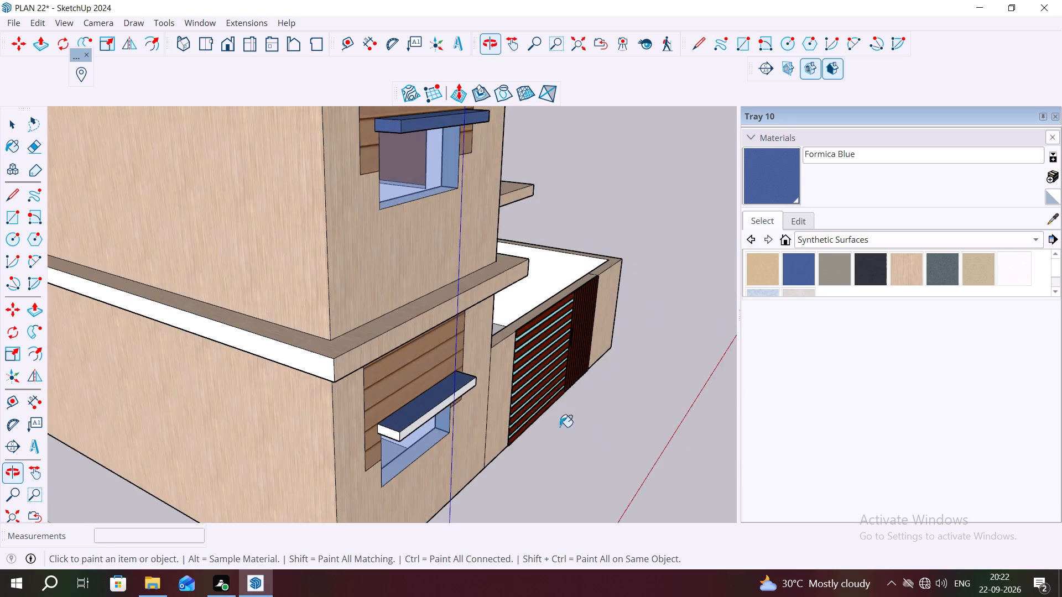
scroll(394, 427, up, 5)
click(388, 428)
click(434, 426)
scroll(438, 422, down, 4)
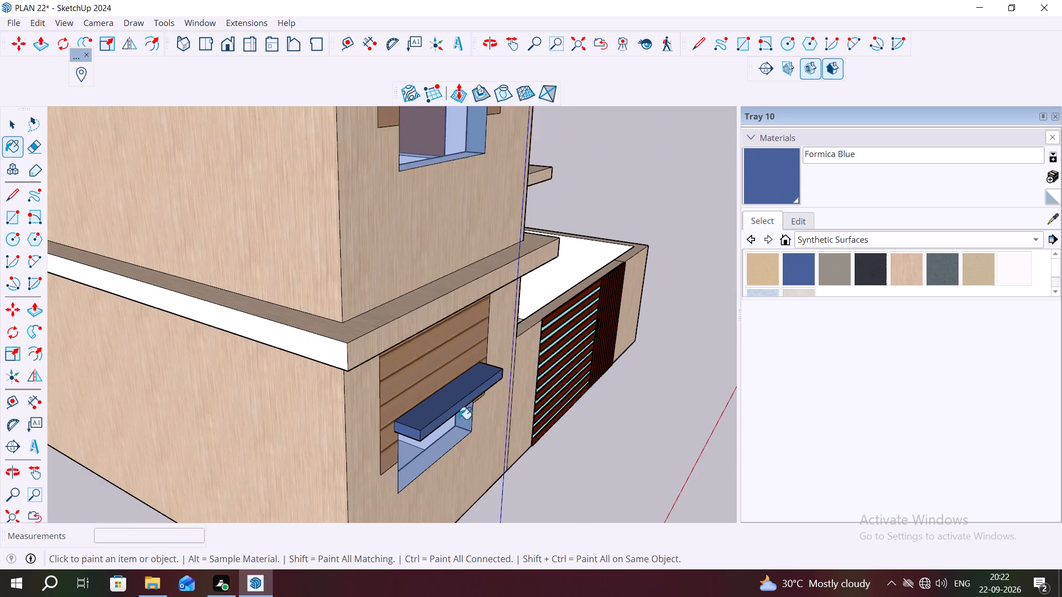
middle_drag(469, 415, 134, 364)
scroll(212, 310, up, 5)
click(247, 330)
Examine the house's front facade and window sunshades from above, from ground level and from both front corners.
scroll(256, 345, down, 6)
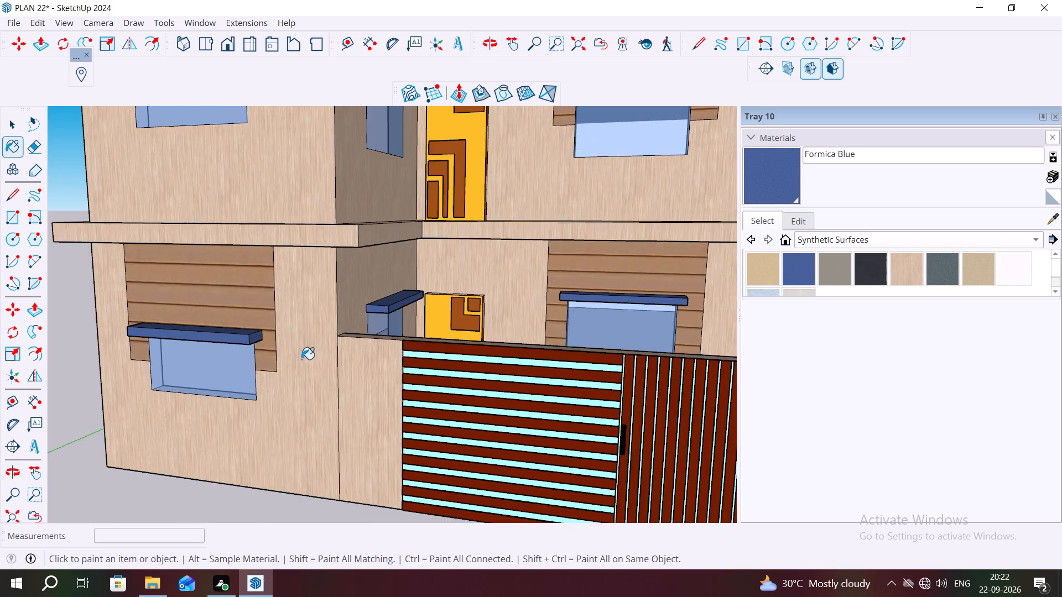
scroll(301, 359, down, 15)
middle_drag(388, 352, 471, 465)
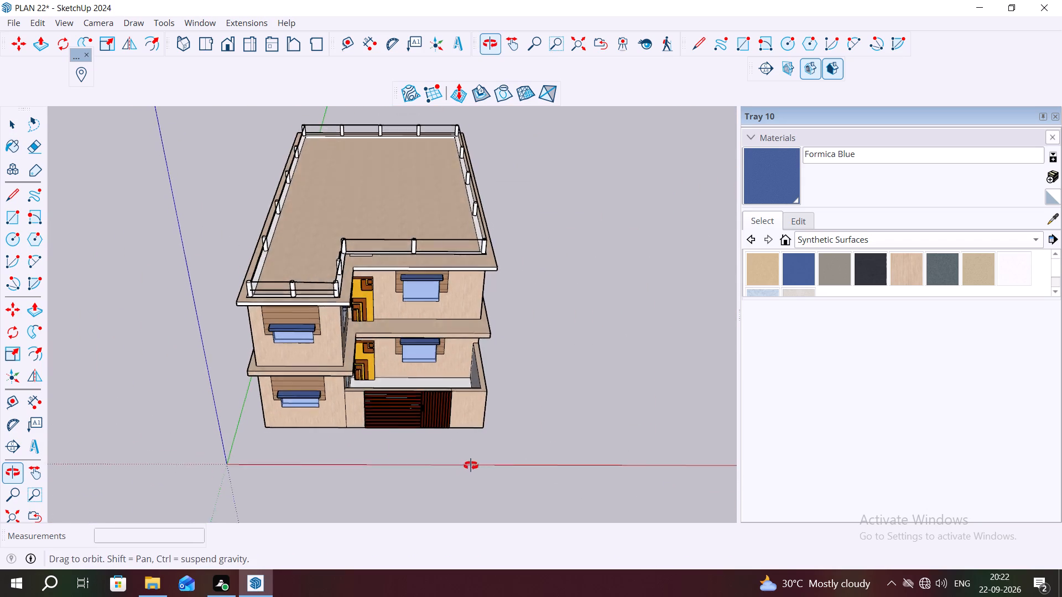
middle_drag(471, 465, 322, 300)
scroll(611, 348, down, 5)
scroll(513, 307, up, 2)
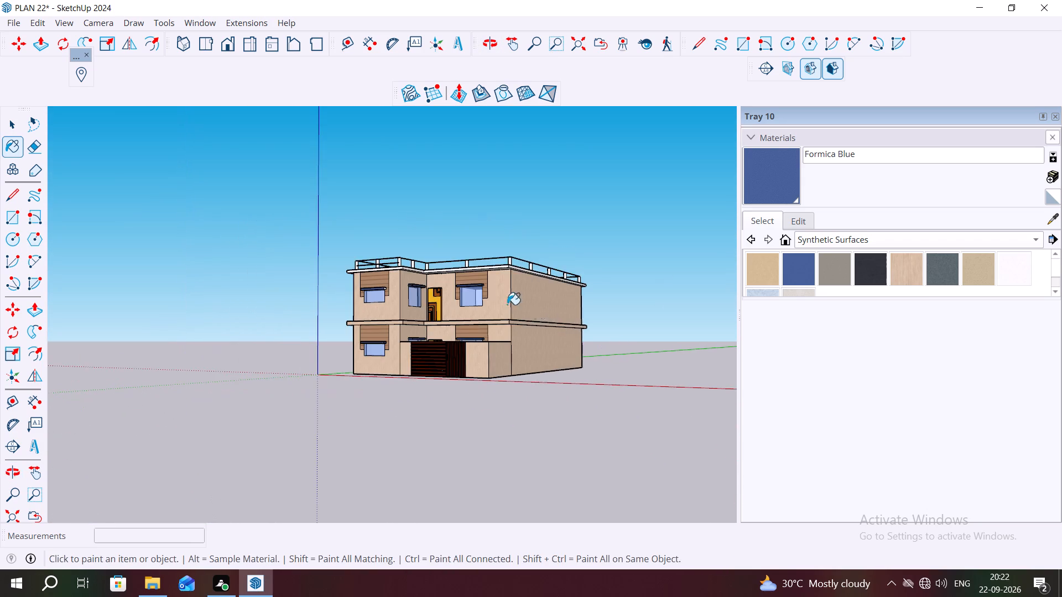
scroll(507, 305, up, 6)
middle_drag(696, 330, 715, 358)
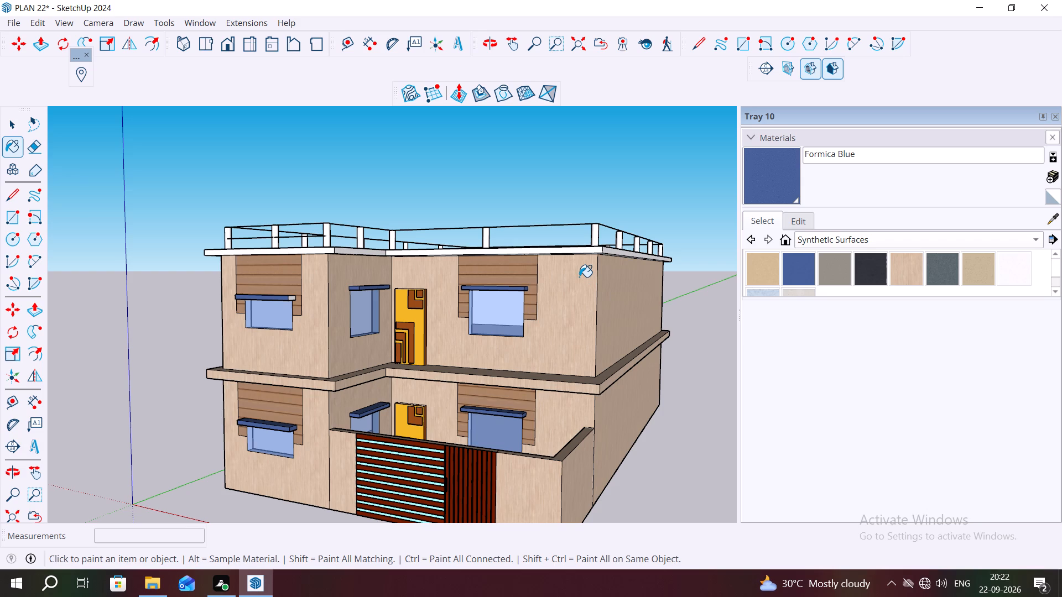
scroll(579, 277, up, 2)
scroll(579, 275, down, 8)
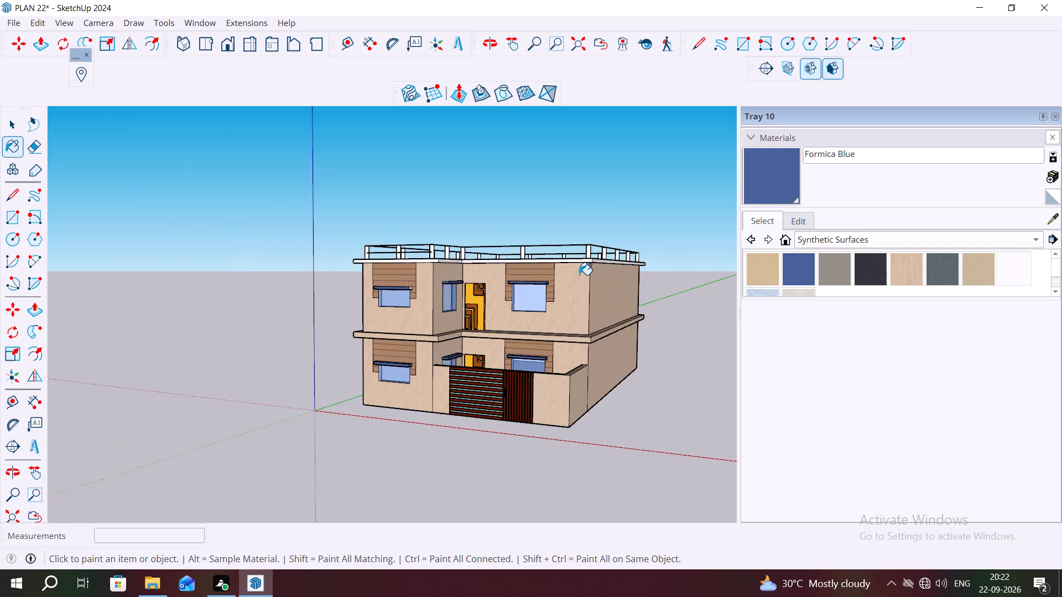
middle_drag(585, 277, 774, 265)
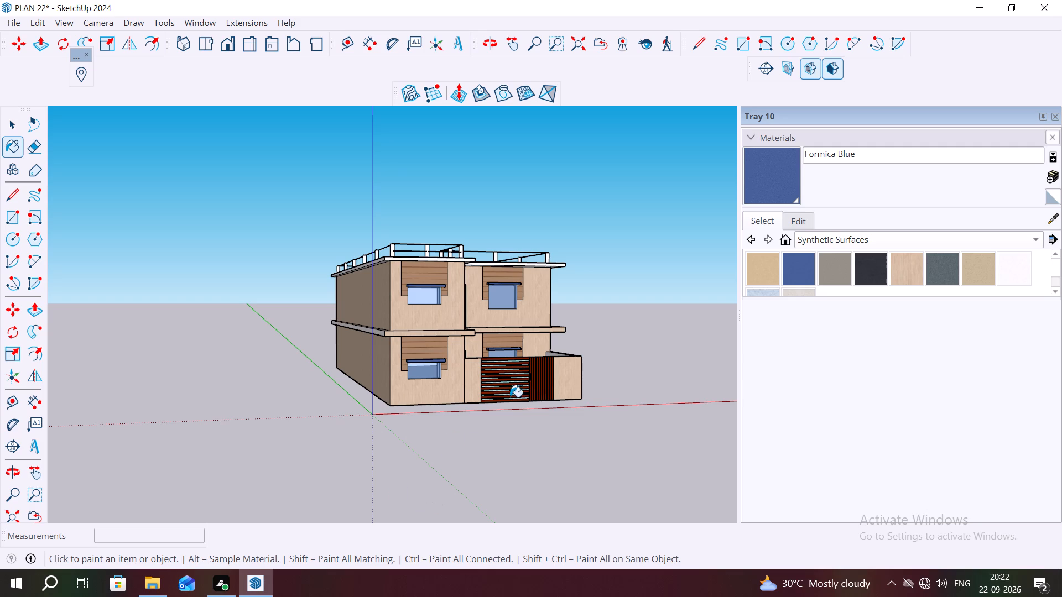
scroll(555, 374, up, 7)
middle_drag(464, 343, 258, 452)
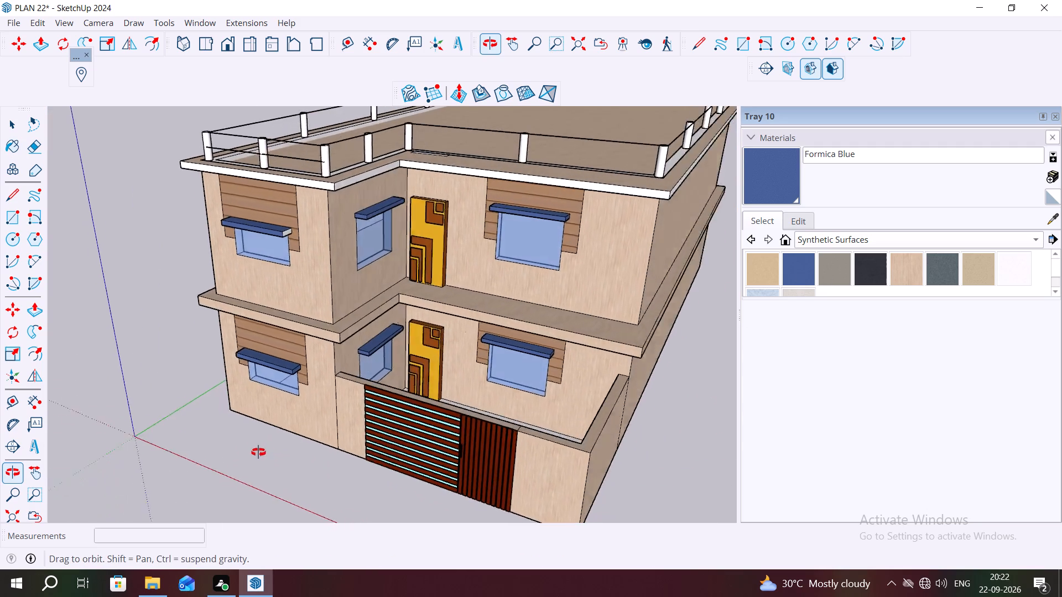
middle_drag(258, 452, 461, 418)
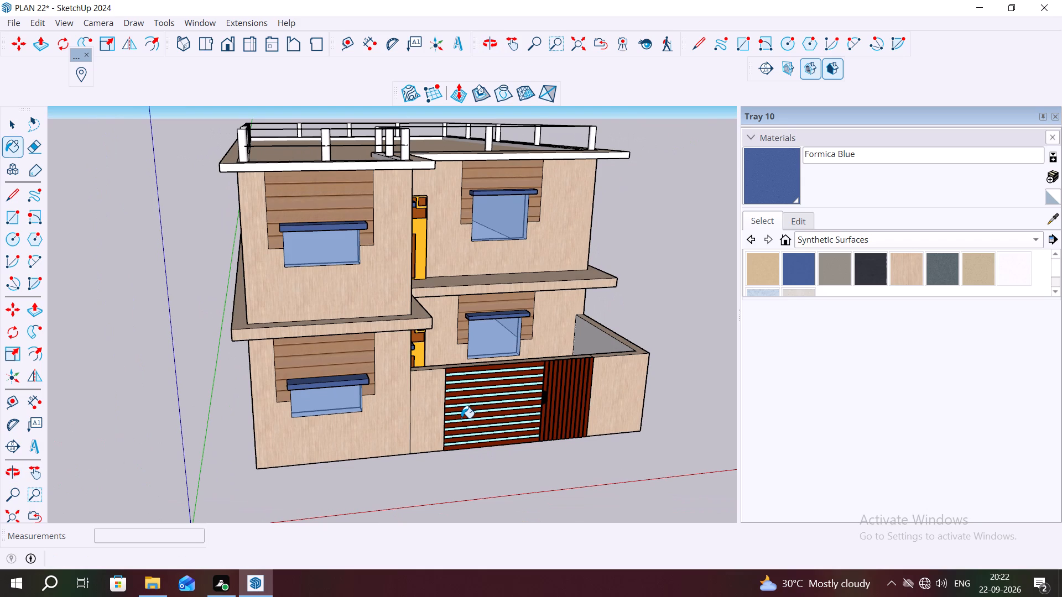
scroll(461, 418, down, 6)
scroll(543, 416, up, 1)
middle_drag(543, 416, 517, 298)
scroll(516, 297, up, 3)
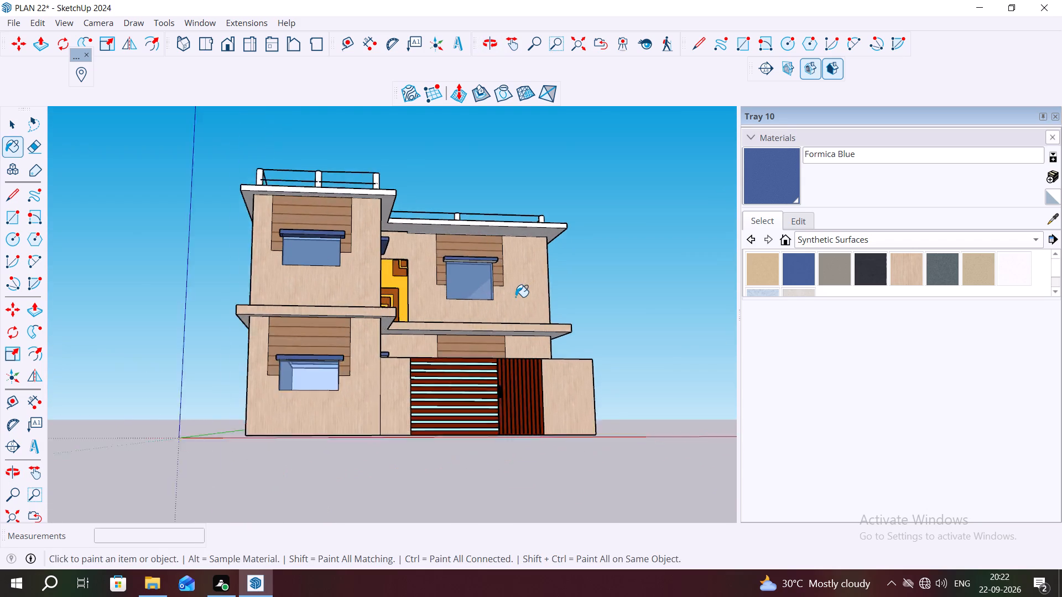
scroll(750, 387, up, 1)
middle_drag(659, 350, 558, 434)
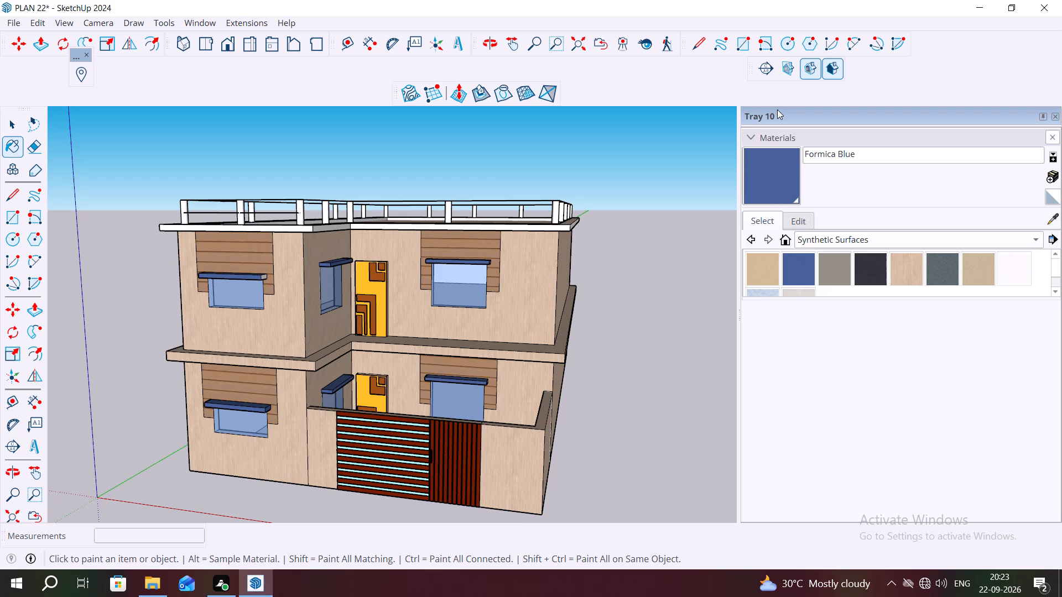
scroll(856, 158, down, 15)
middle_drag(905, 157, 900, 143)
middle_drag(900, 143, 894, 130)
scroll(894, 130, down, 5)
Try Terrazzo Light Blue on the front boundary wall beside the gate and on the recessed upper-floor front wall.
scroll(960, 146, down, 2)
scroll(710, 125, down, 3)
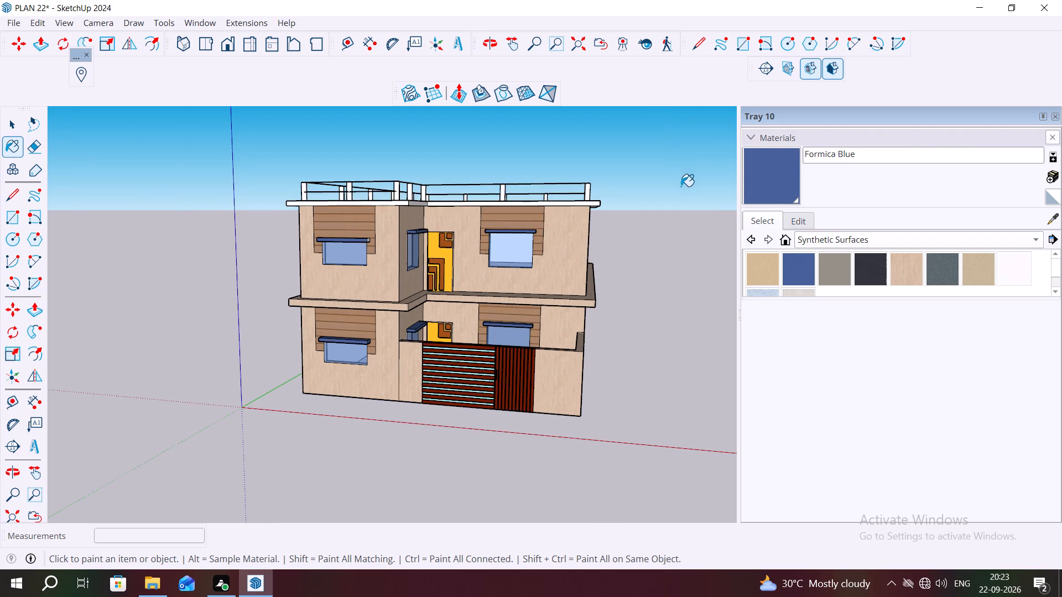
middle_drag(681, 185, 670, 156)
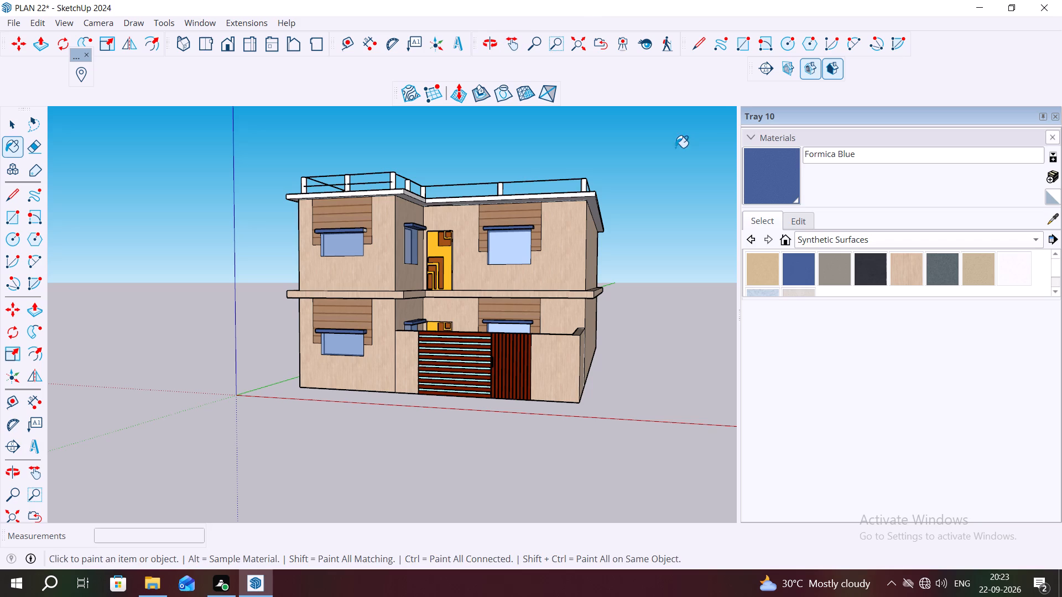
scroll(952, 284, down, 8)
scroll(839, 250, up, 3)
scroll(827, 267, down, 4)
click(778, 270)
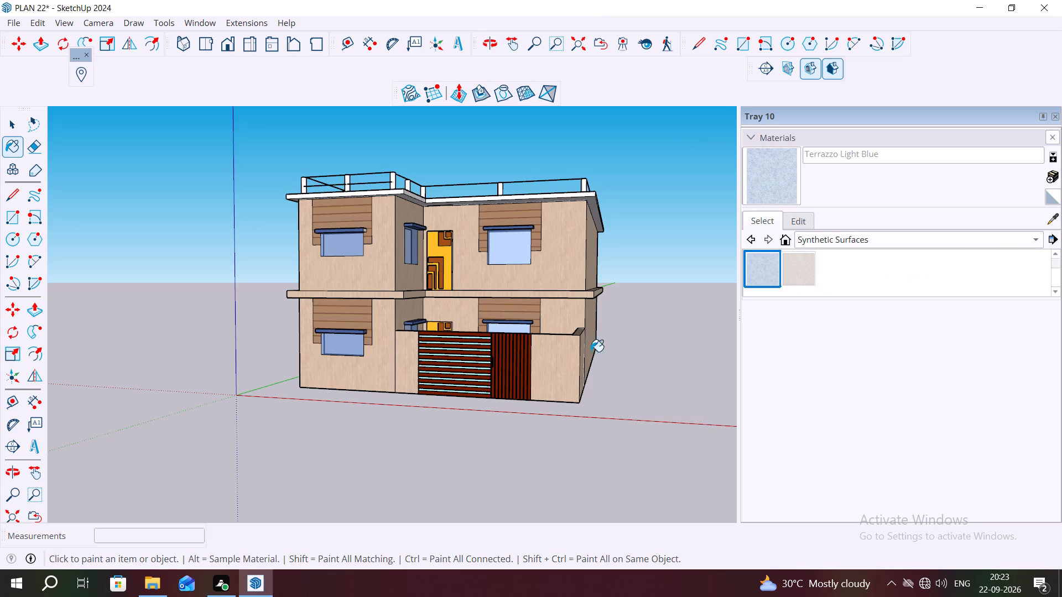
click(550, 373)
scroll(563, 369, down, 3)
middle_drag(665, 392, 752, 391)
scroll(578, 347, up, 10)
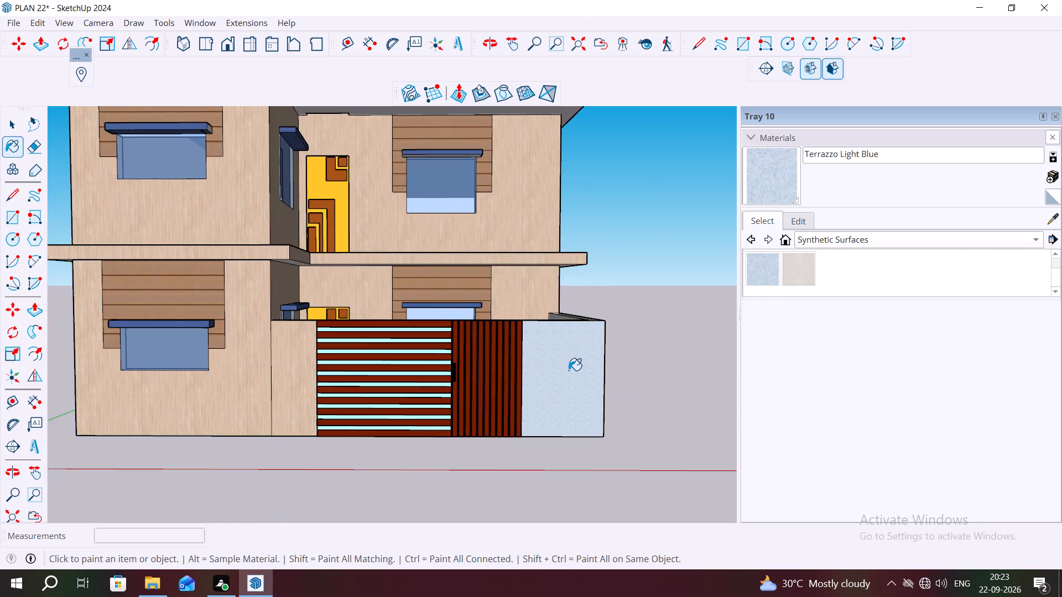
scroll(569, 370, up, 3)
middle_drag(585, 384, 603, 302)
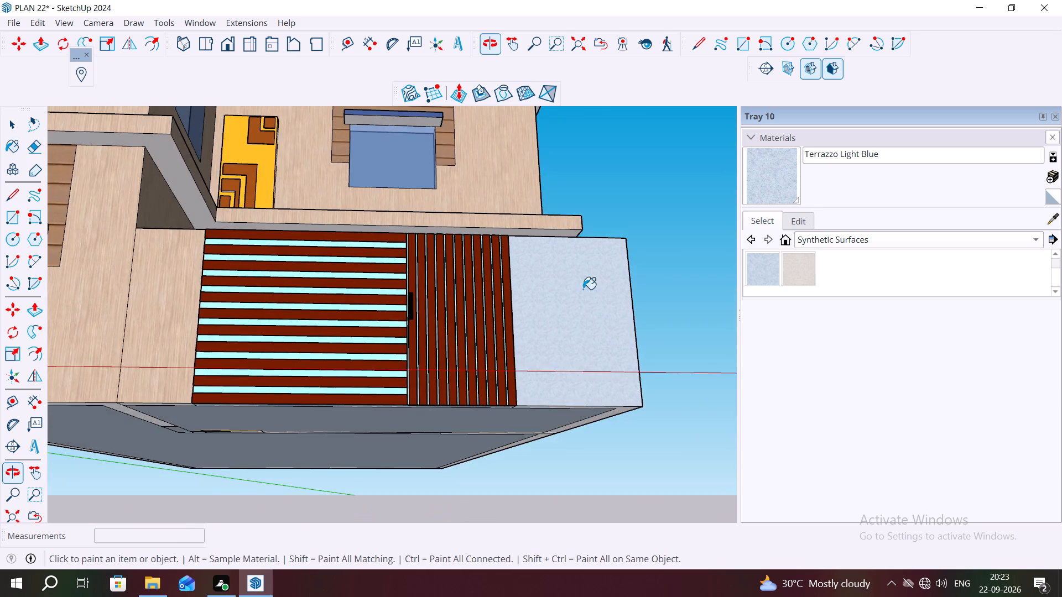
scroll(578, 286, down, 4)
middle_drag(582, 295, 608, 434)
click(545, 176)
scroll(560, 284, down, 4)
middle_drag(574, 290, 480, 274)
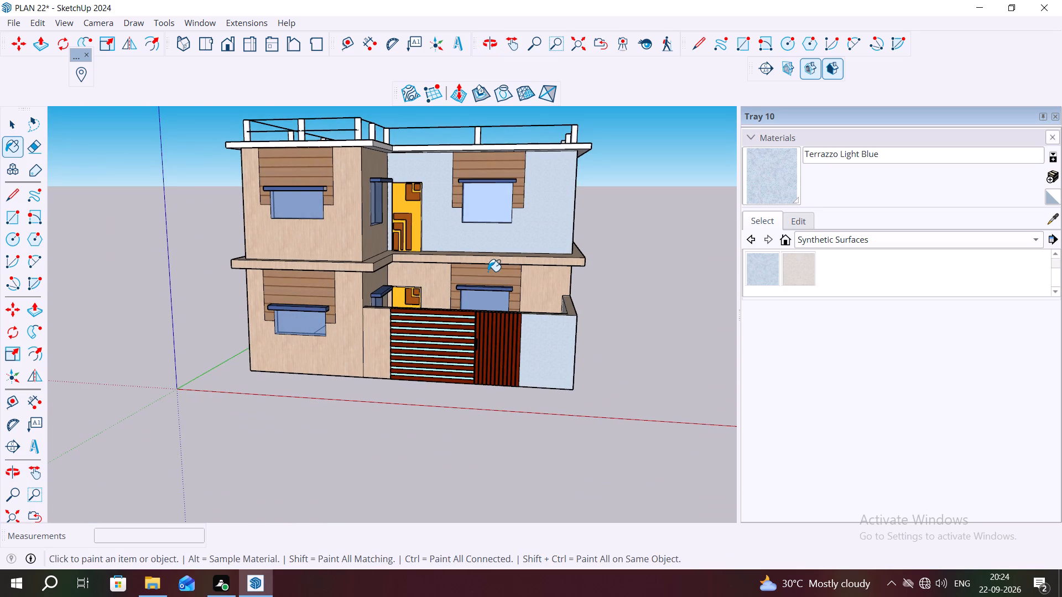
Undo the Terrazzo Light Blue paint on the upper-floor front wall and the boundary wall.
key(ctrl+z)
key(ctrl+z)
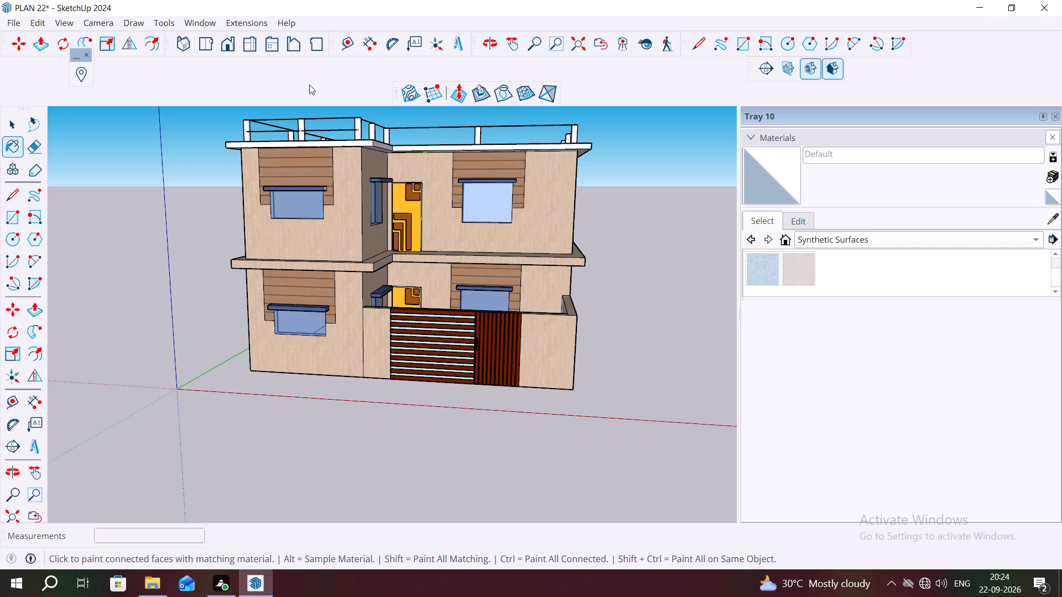
Examine the house's exterior from above and from the side, including the long side wall and the front corner.
middle_drag(516, 250, 492, 350)
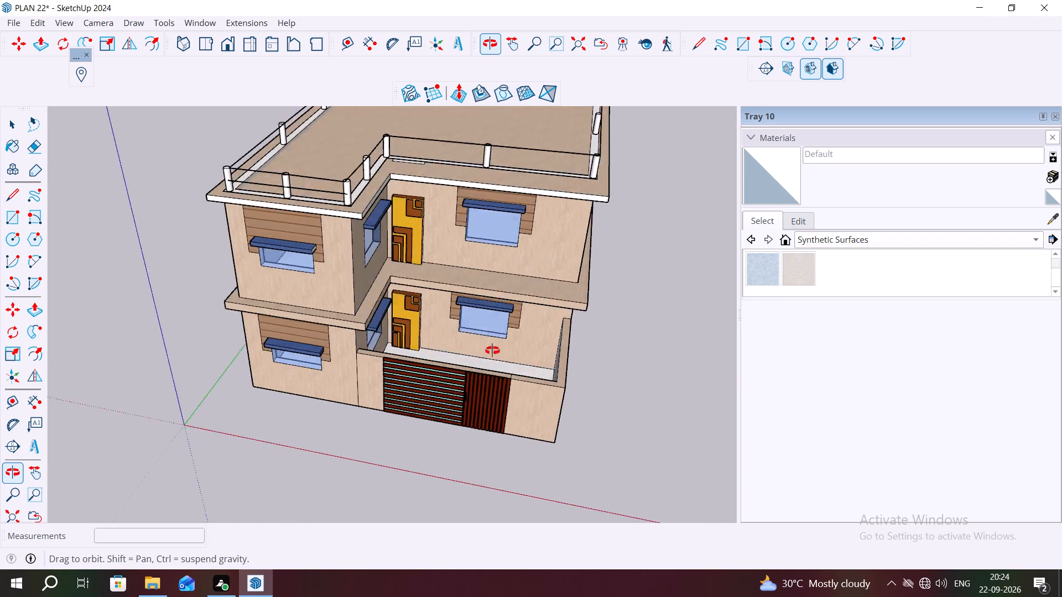
middle_drag(492, 350, 270, 270)
scroll(268, 258, up, 1)
scroll(279, 238, down, 8)
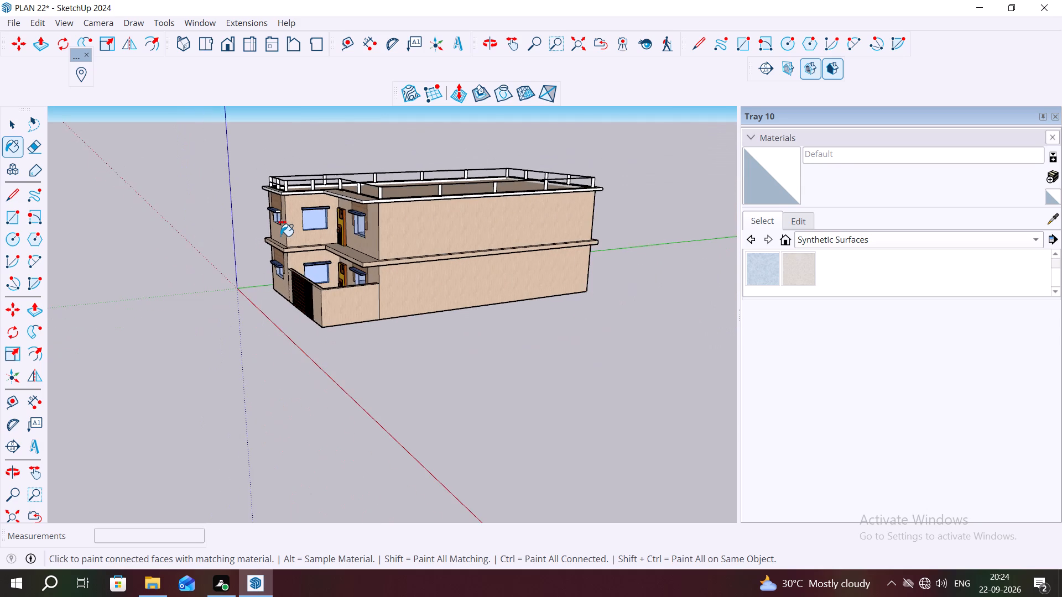
middle_drag(280, 236, 349, 229)
scroll(349, 229, down, 11)
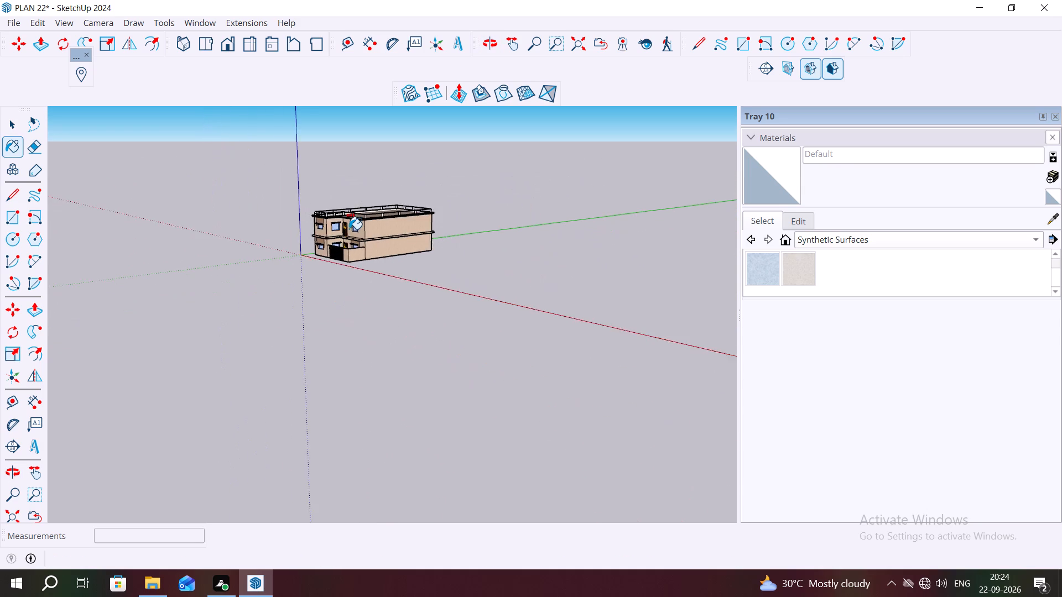
scroll(349, 229, down, 4)
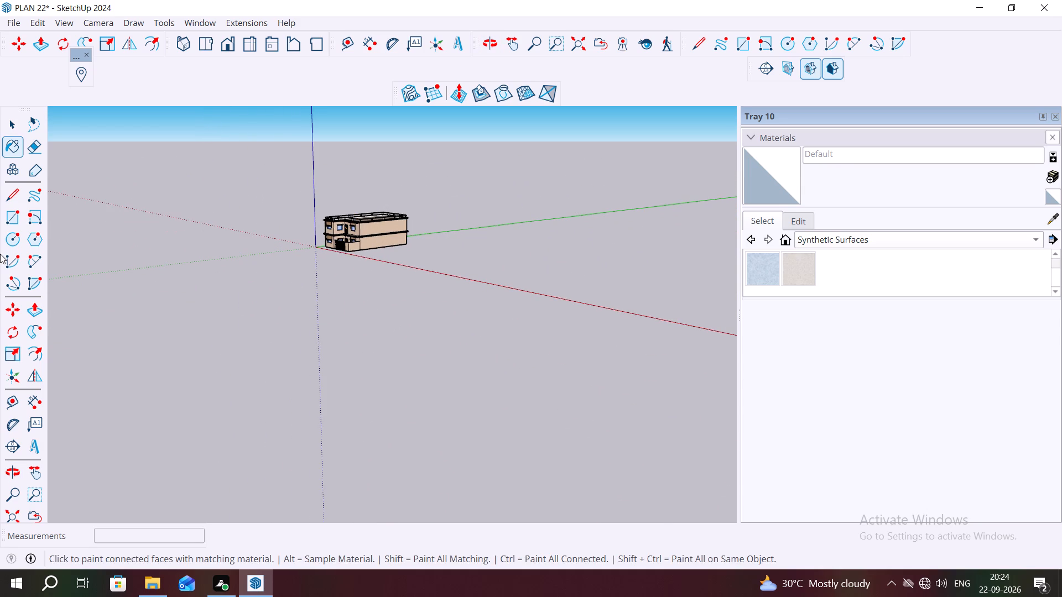
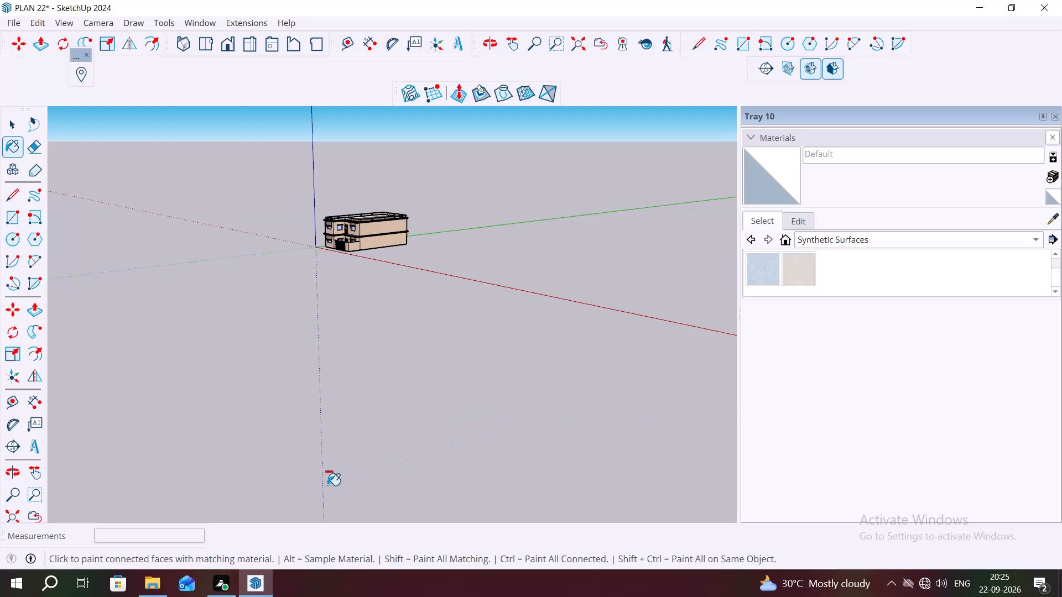
Leave the Paint Bucket and examine the house's front facade, boundary wall and long side wall from the front corner.
scroll(400, 346, down, 4)
scroll(381, 267, up, 7)
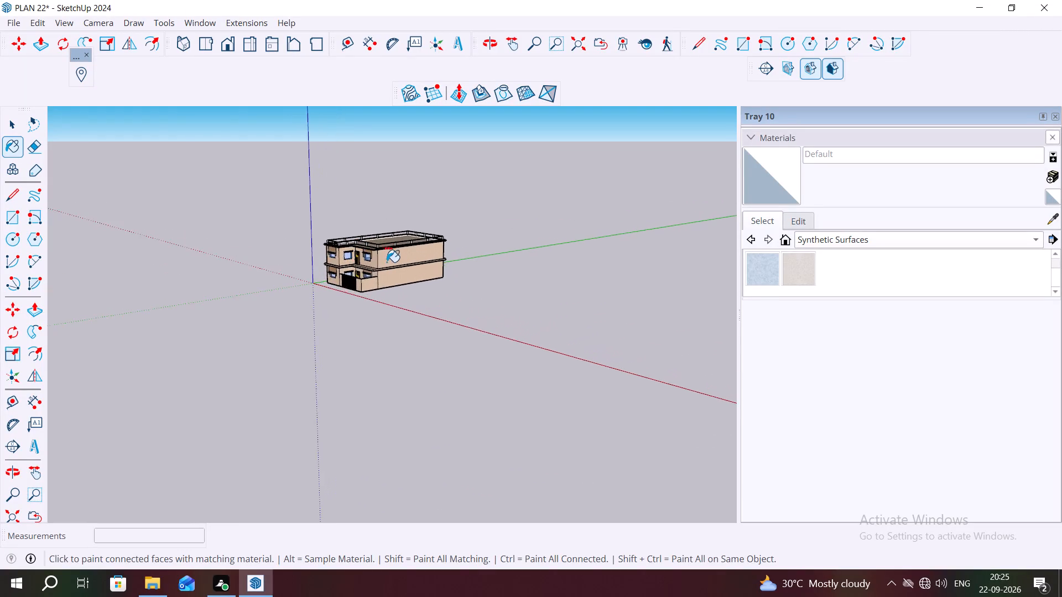
middle_drag(394, 264, 492, 262)
key(space)
scroll(508, 251, down, 4)
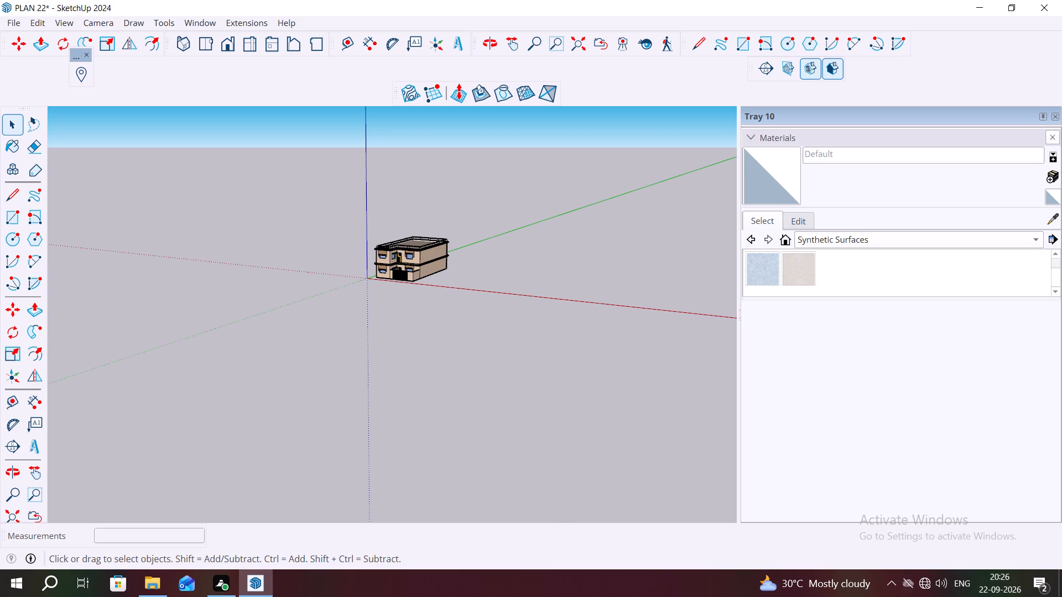
scroll(811, 483, down, 2)
scroll(520, 349, up, 2)
scroll(329, 210, up, 4)
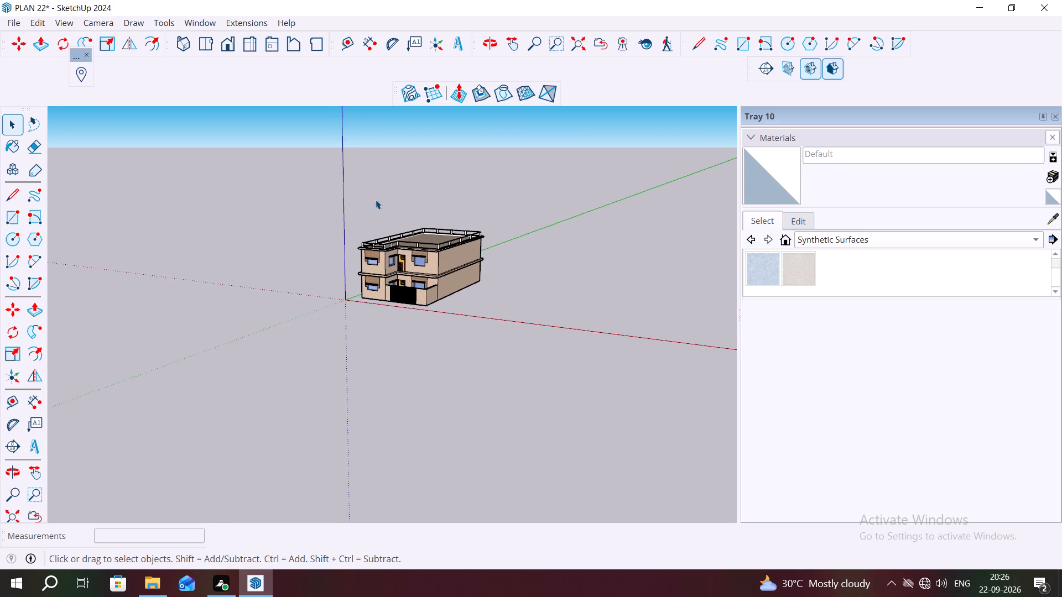
scroll(376, 200, up, 2)
scroll(404, 251, up, 9)
scroll(429, 350, up, 2)
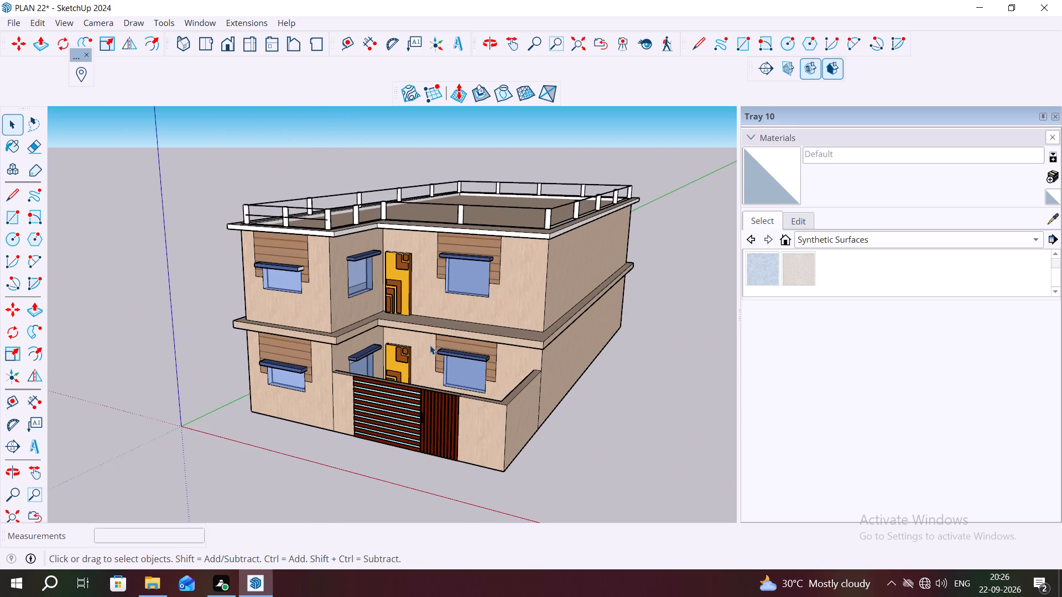
scroll(442, 373, up, 1)
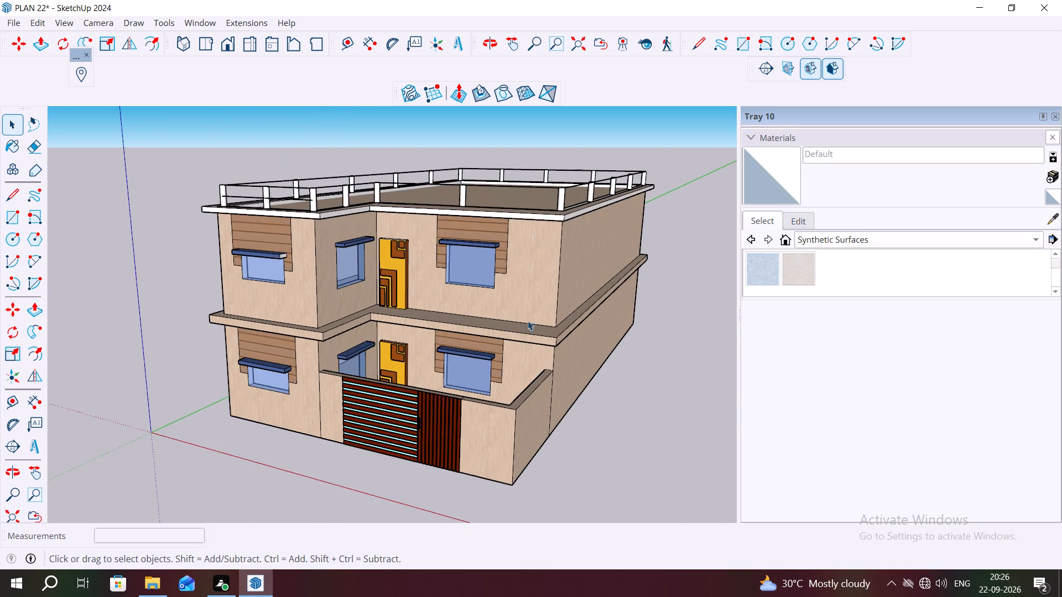
middle_drag(526, 287, 584, 285)
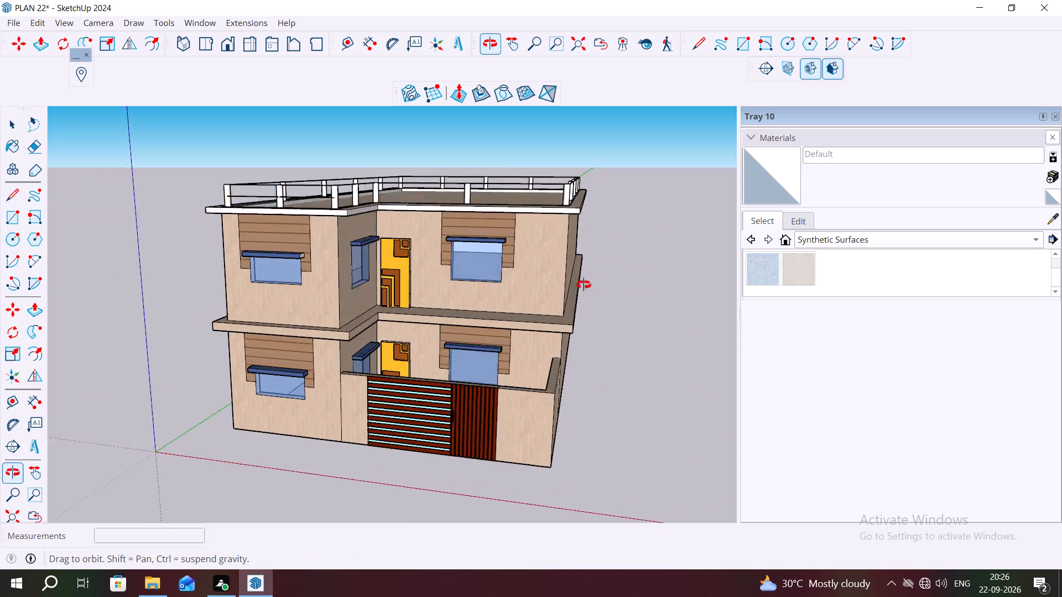
middle_drag(584, 285, 332, 243)
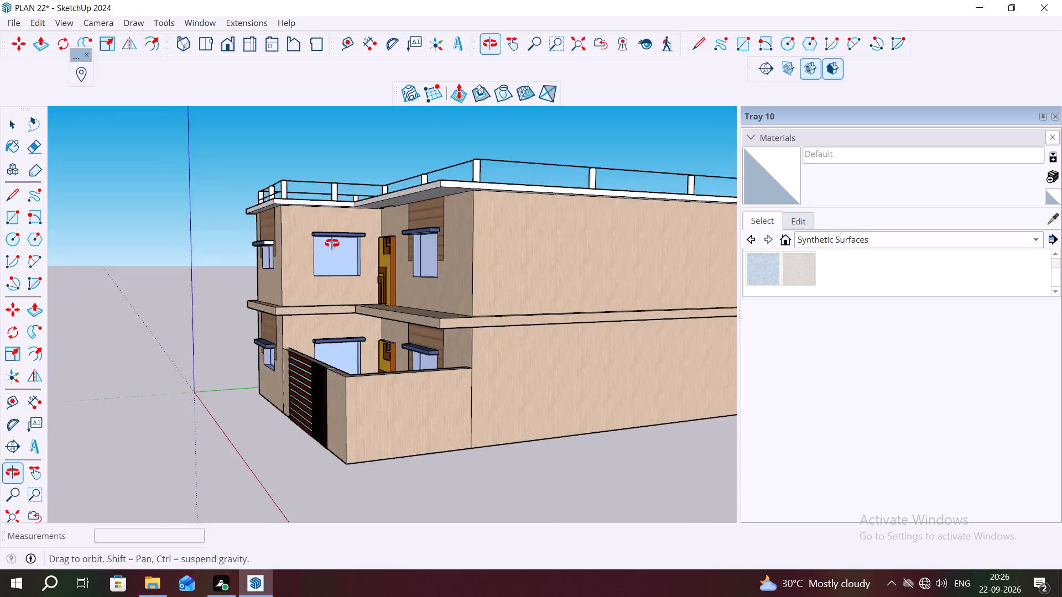
middle_drag(332, 243, 546, 264)
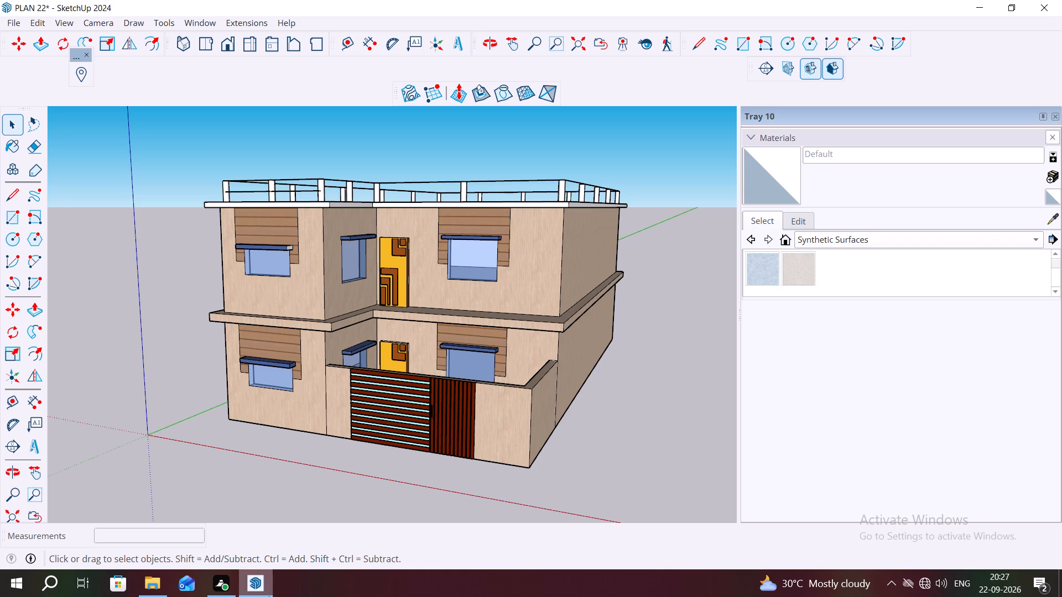
Examine the whole house from ground level and from above, including the front windows, gate, roof terrace and railing.
scroll(346, 573, down, 4)
scroll(185, 517, down, 3)
middle_drag(377, 466, 404, 451)
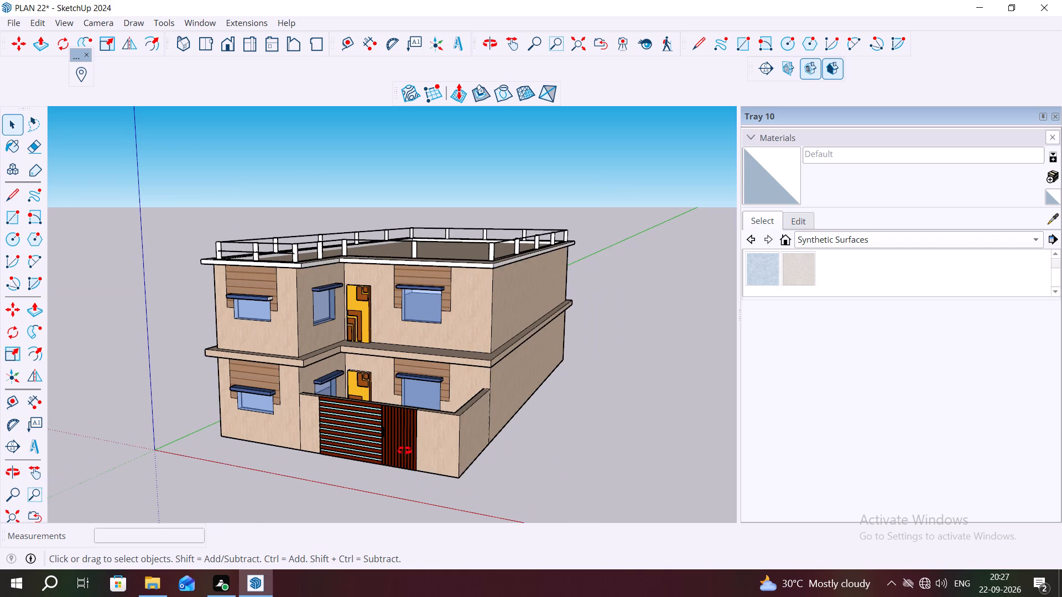
middle_drag(404, 451, 435, 431)
scroll(403, 411, up, 4)
scroll(412, 231, down, 4)
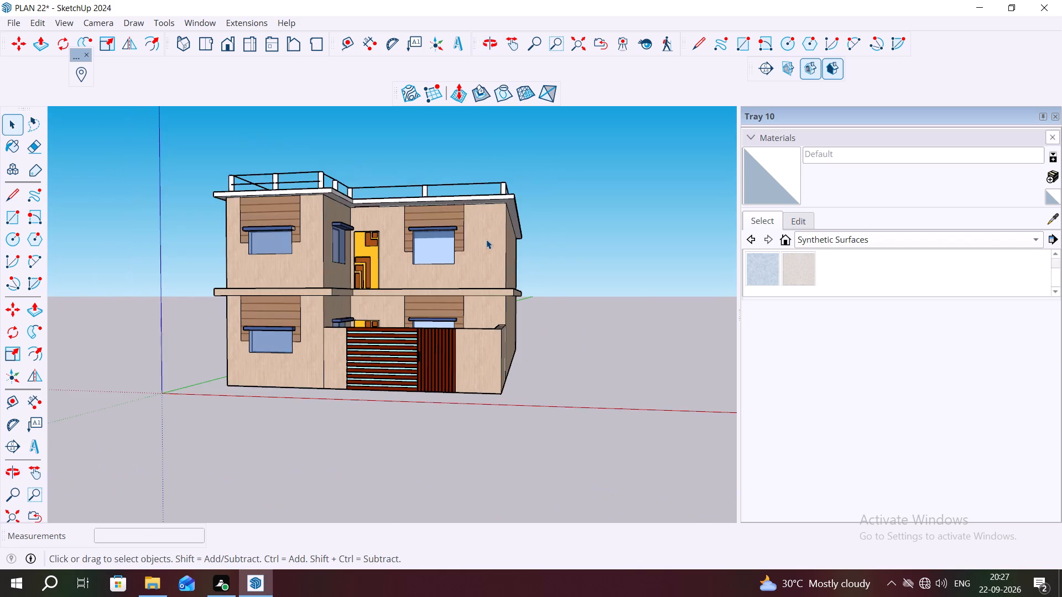
middle_drag(486, 241, 467, 327)
scroll(420, 336, up, 3)
scroll(371, 330, down, 4)
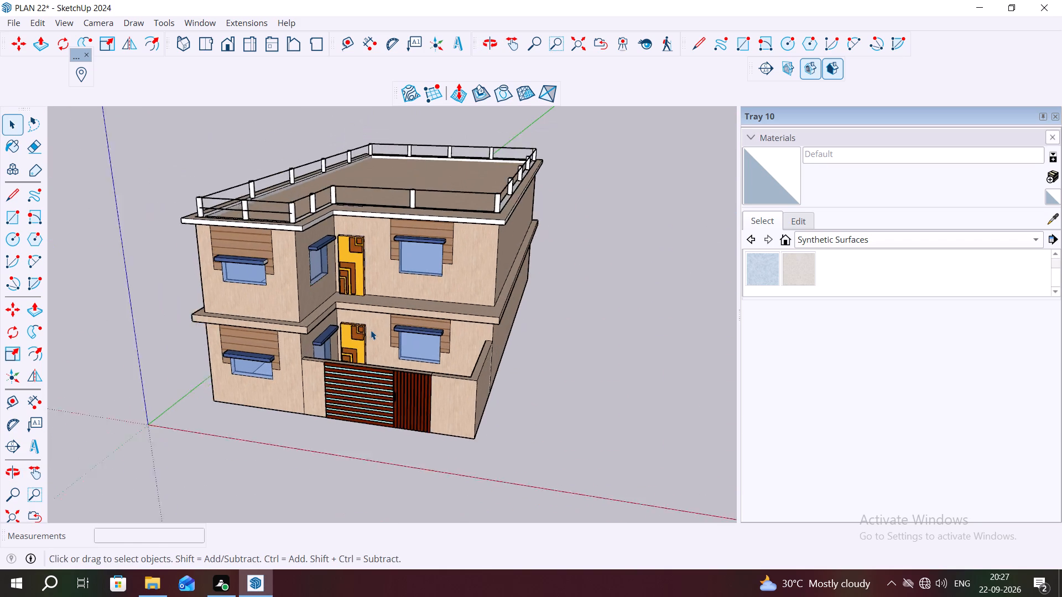
scroll(371, 330, down, 1)
middle_click(370, 330)
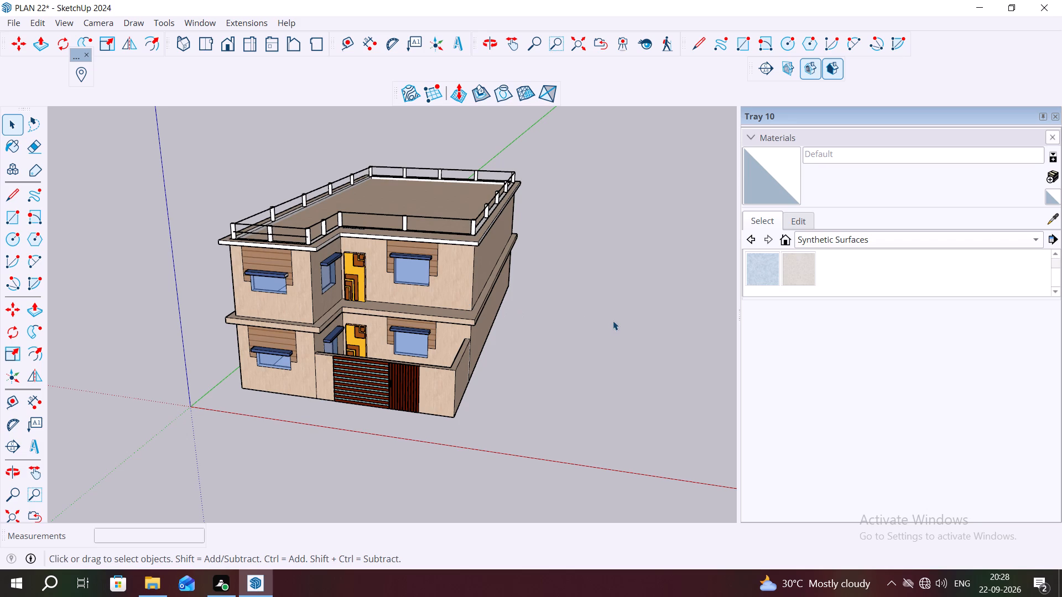
scroll(707, 300, down, 1)
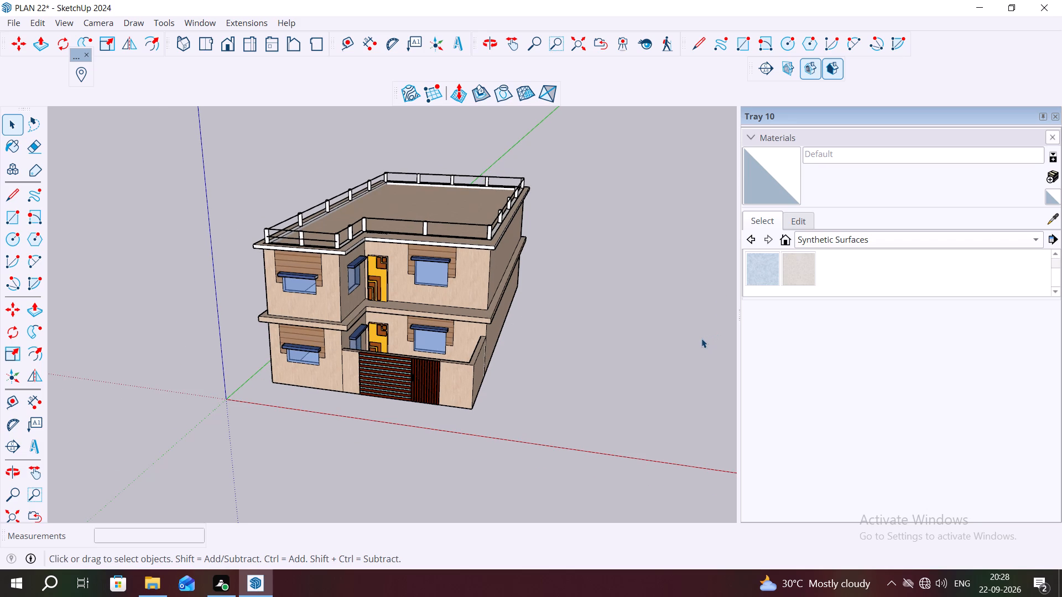
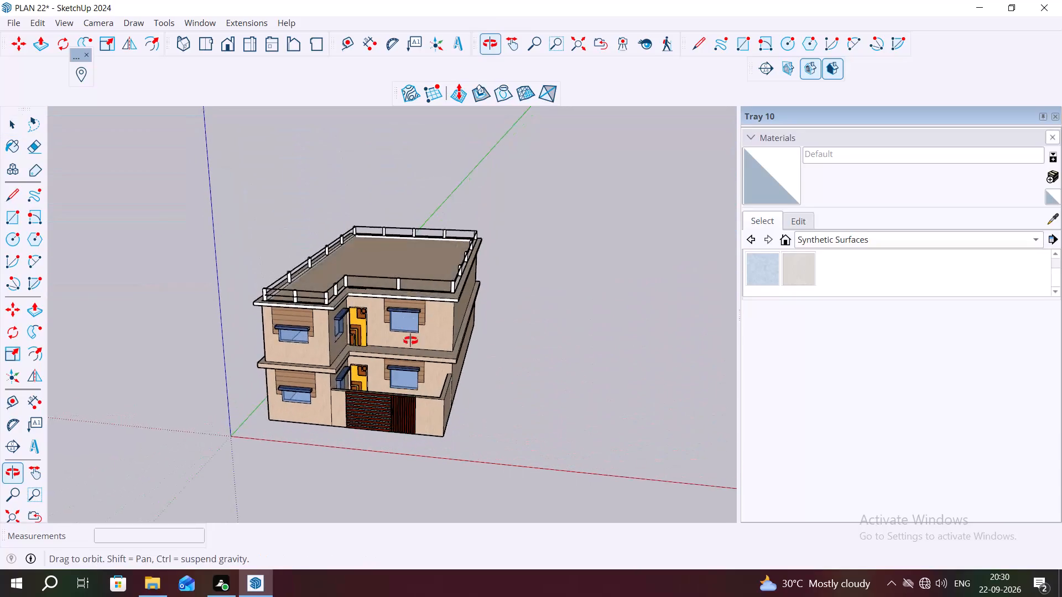
Examine the front of the house from above and at eye level, including the doors, windows, sunshades, gate and terrace railing.
scroll(404, 358, up, 7)
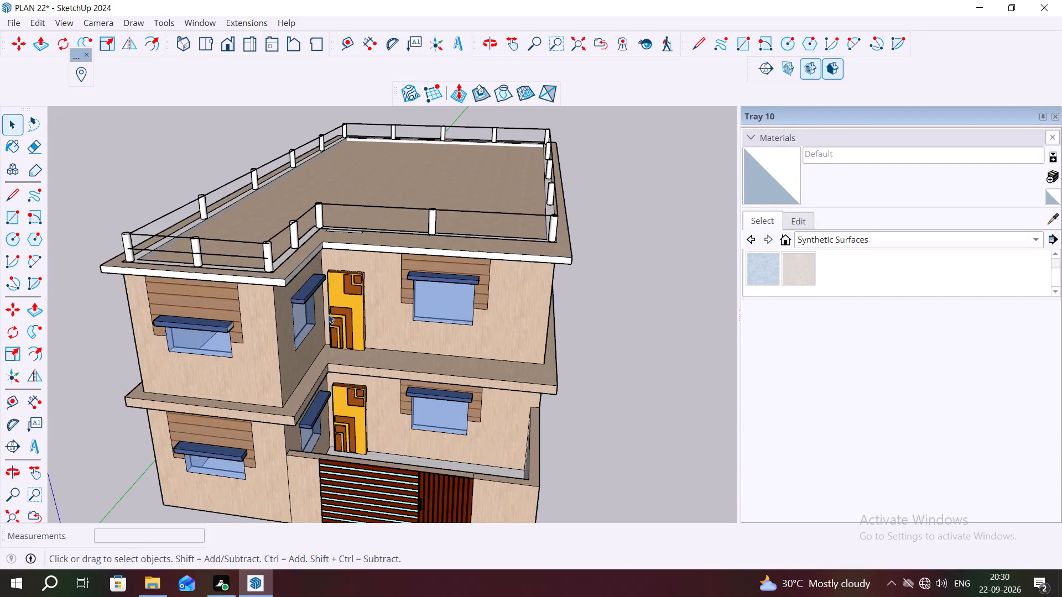
middle_drag(455, 367, 482, 402)
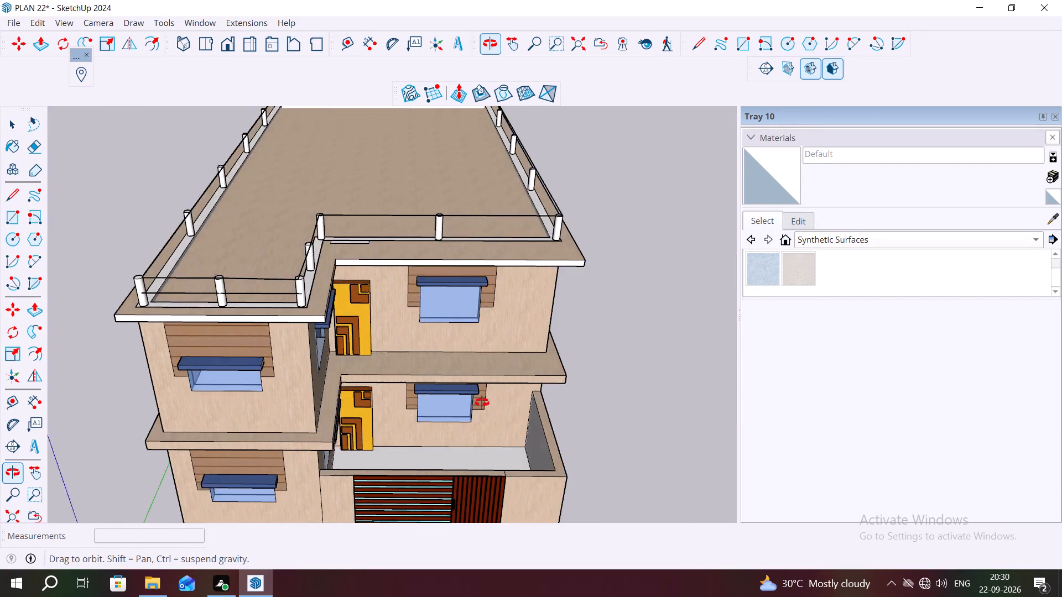
middle_drag(482, 402, 444, 401)
scroll(395, 370, up, 1)
scroll(395, 368, down, 9)
middle_drag(480, 427, 490, 373)
scroll(490, 371, up, 7)
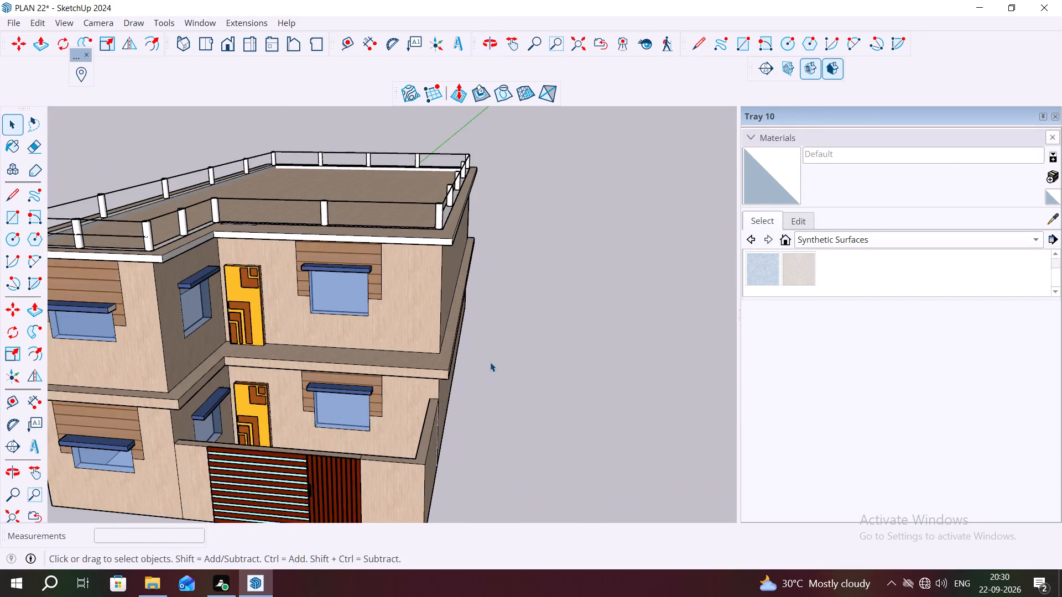
scroll(490, 362, up, 4)
scroll(490, 362, down, 9)
middle_drag(512, 371, 524, 268)
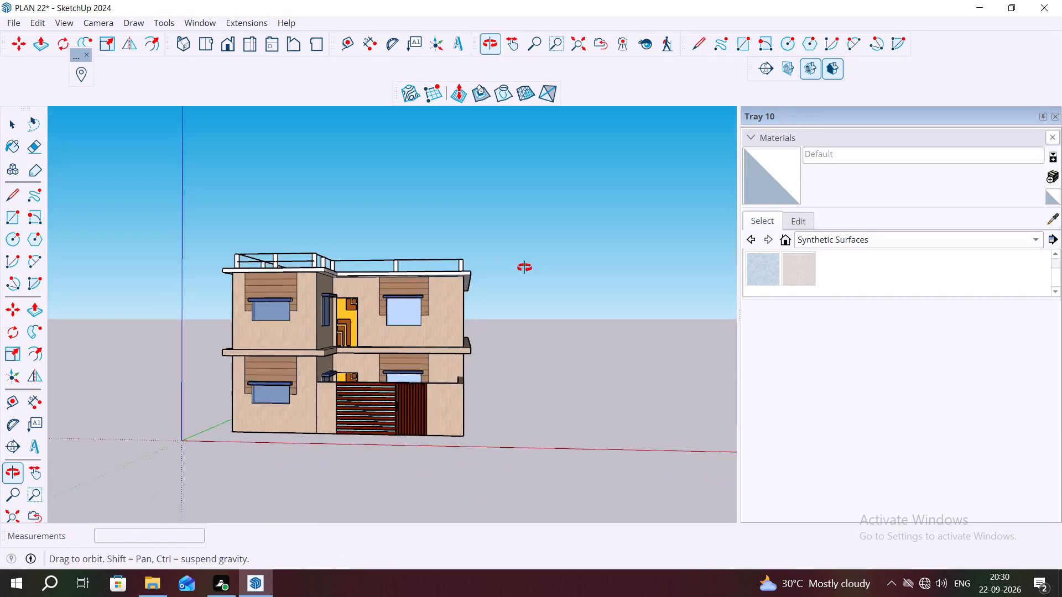
middle_drag(524, 268, 524, 266)
scroll(355, 321, up, 7)
middle_drag(440, 320, 340, 306)
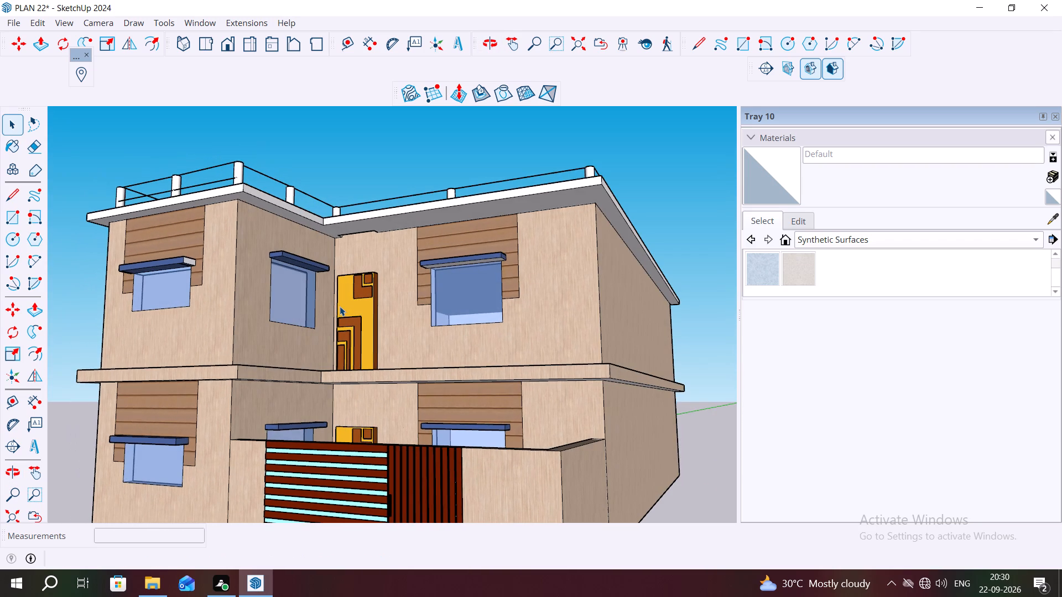
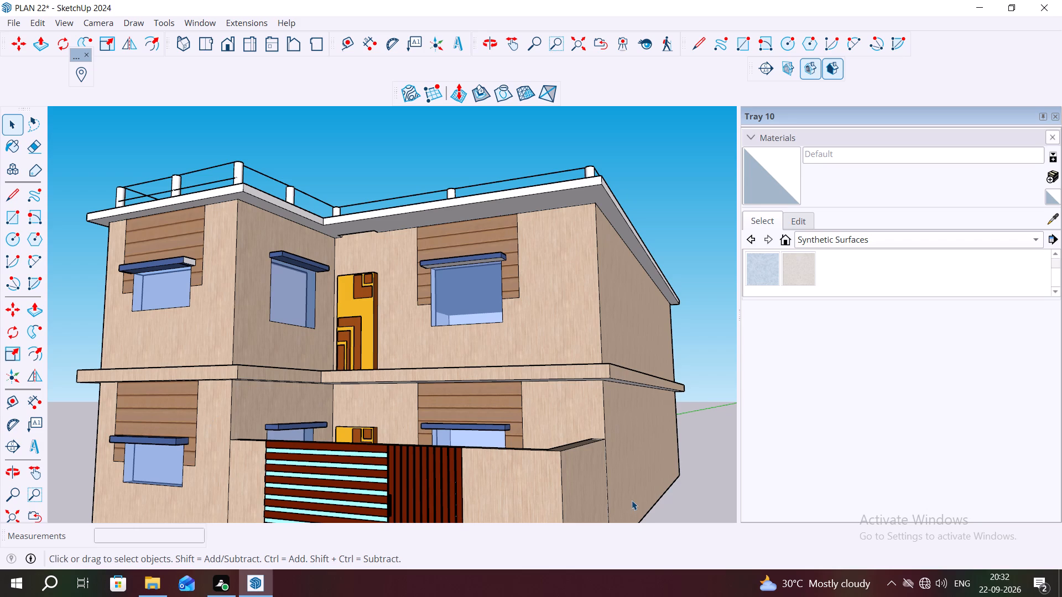
Undock the large tool set so that its camera placement tools can be reached.
scroll(348, 433, down, 6)
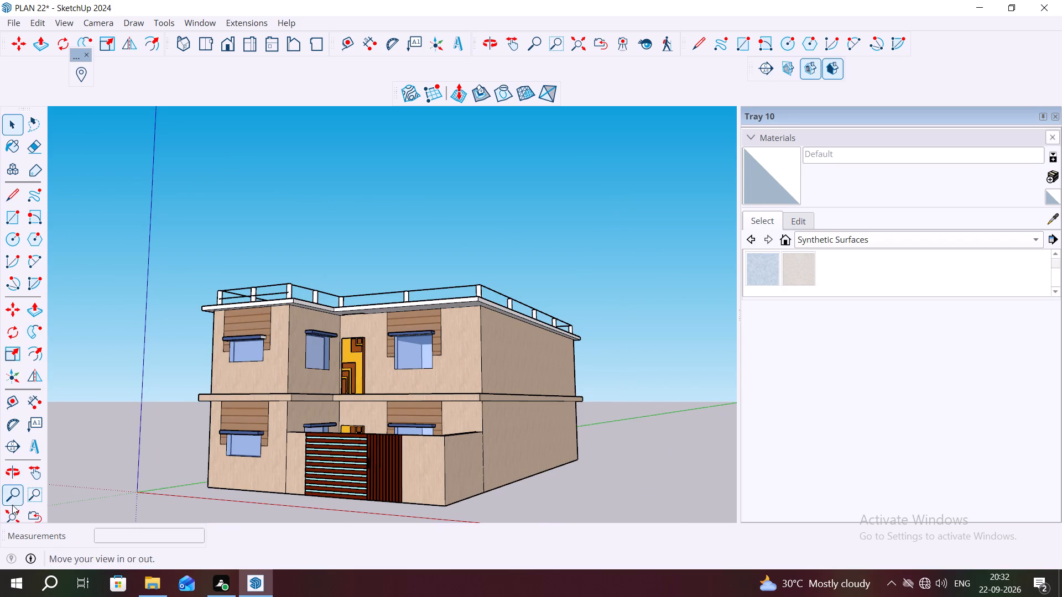
scroll(10, 437, down, 9)
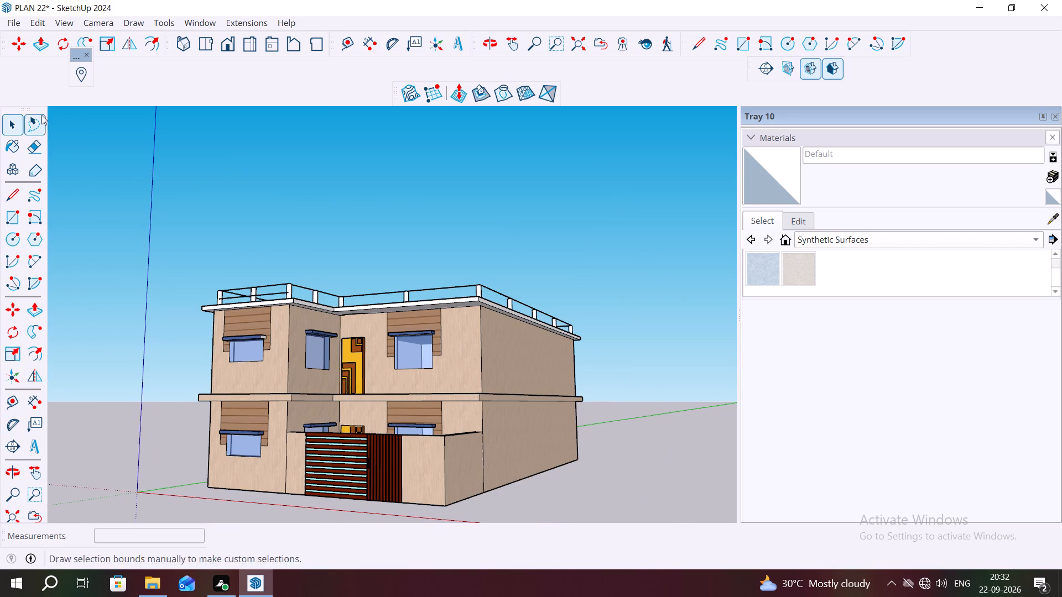
drag(29, 107, 31, 49)
Position the camera at 5' 6" eye height on the ground before the boundary wall's outer corner and examine the side wall and front.
click(7, 491)
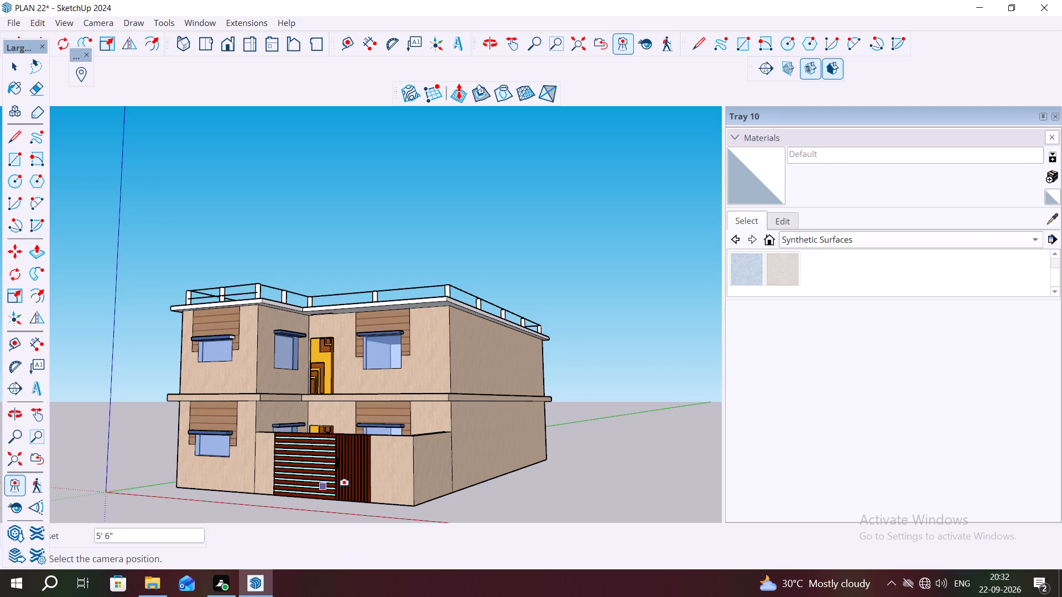
click(518, 519)
scroll(400, 428, down, 6)
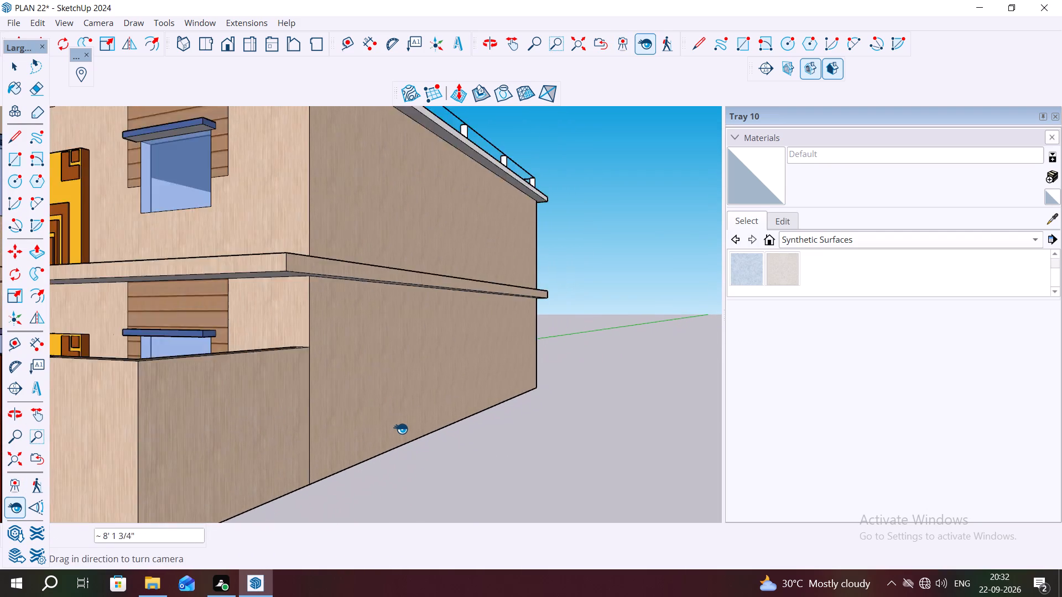
scroll(400, 428, down, 11)
middle_drag(230, 379, 500, 379)
scroll(358, 347, down, 3)
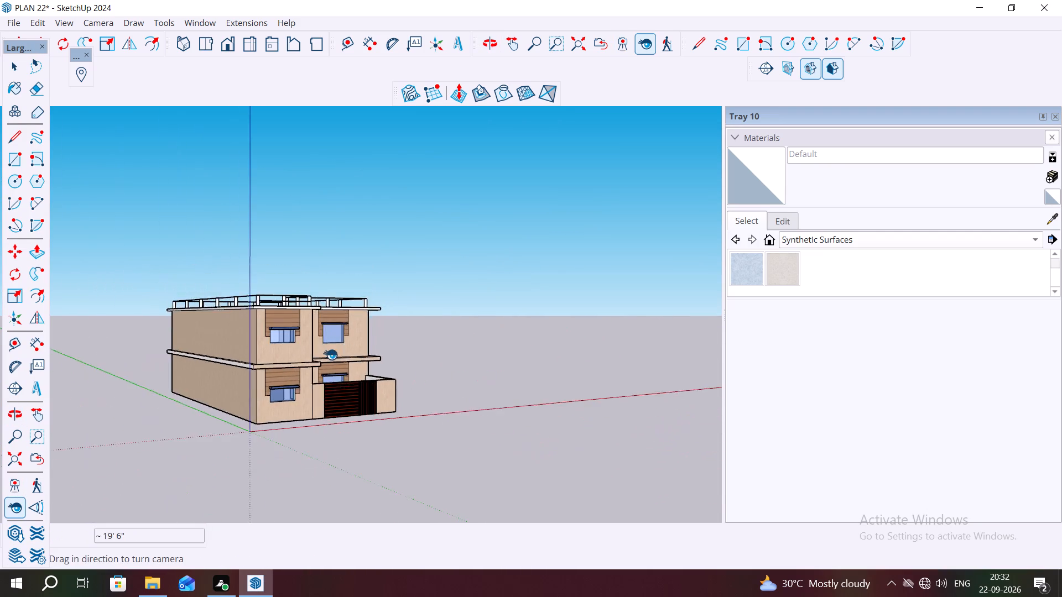
scroll(330, 354, down, 5)
Position the camera at 5' 6" eye height on the ground off the house's origin-side front corner and examine the front from ground level.
click(20, 485)
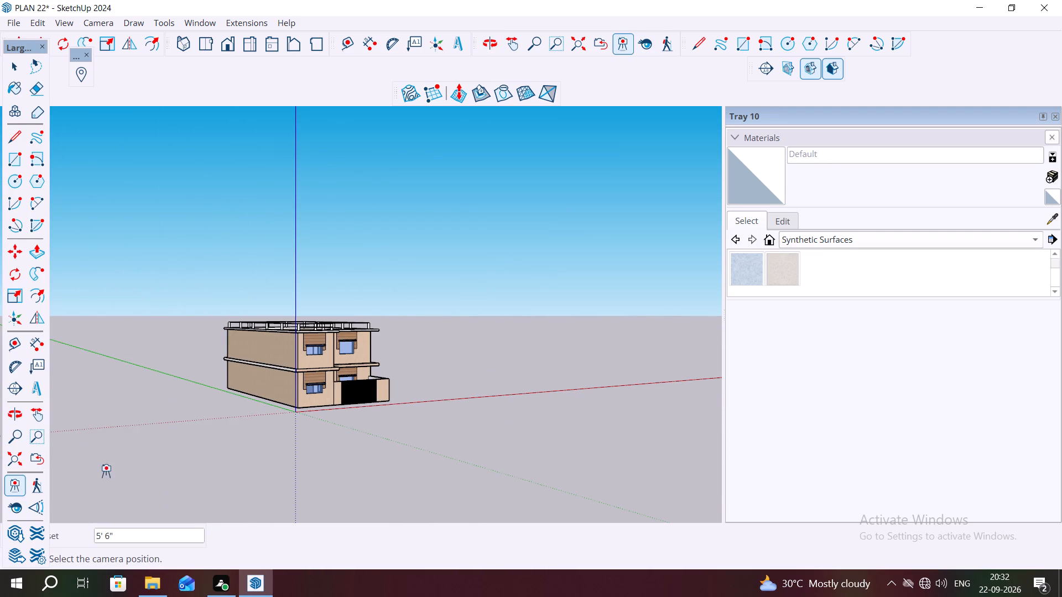
click(106, 474)
middle_drag(444, 397, 119, 384)
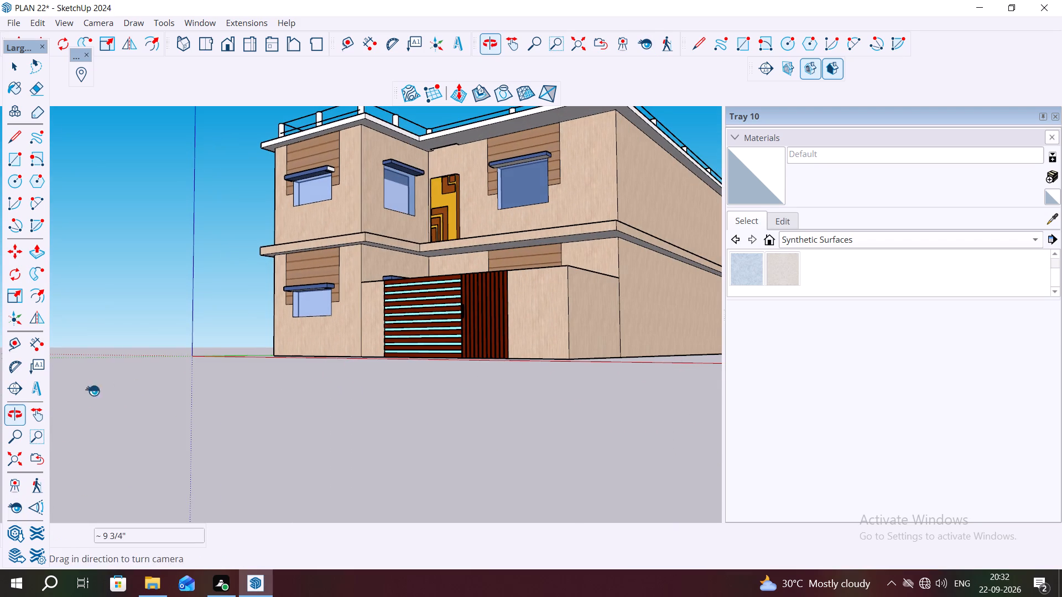
click(35, 455)
scroll(421, 357, down, 4)
middle_drag(483, 357, 289, 357)
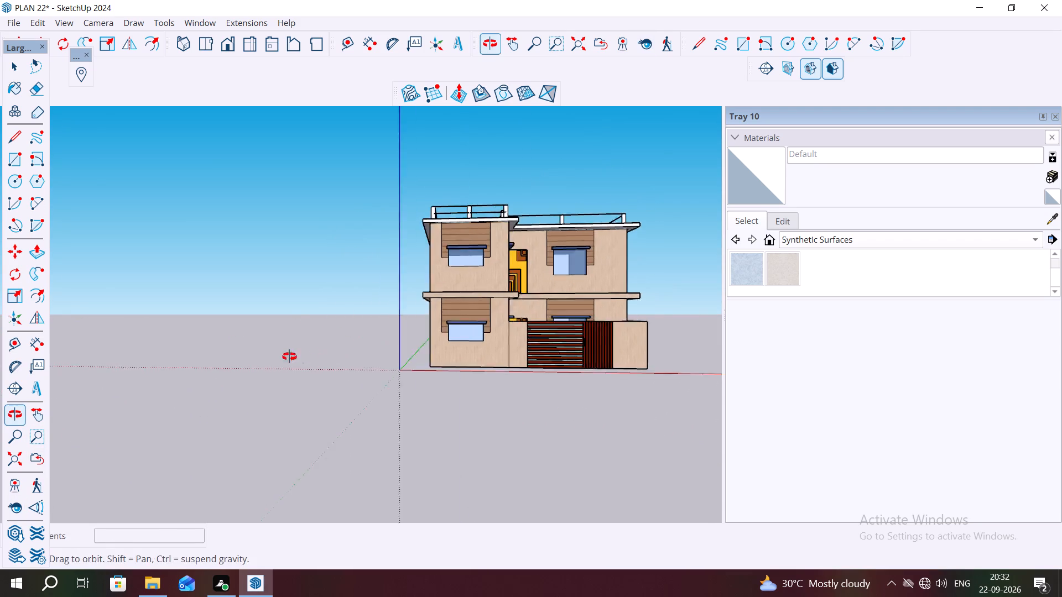
middle_drag(289, 357, 259, 357)
scroll(545, 303, down, 7)
Examine the whole house from high angles and from beneath, including the roof terrace, front sunshades and underside of the base.
middle_drag(590, 289, 424, 381)
scroll(424, 381, down, 1)
scroll(453, 386, up, 4)
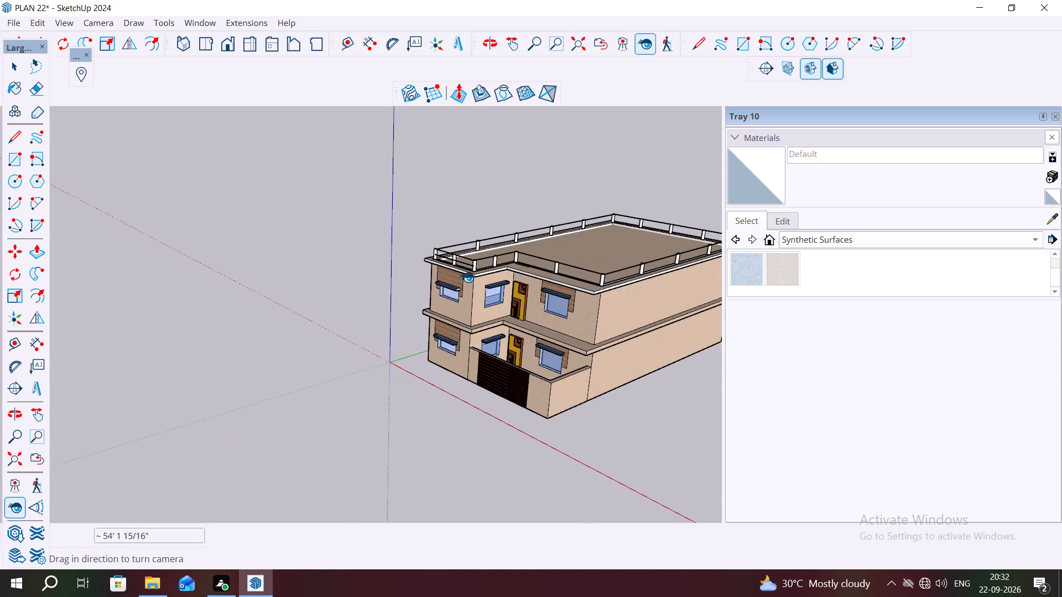
scroll(466, 265, up, 4)
middle_drag(457, 183, 384, 0)
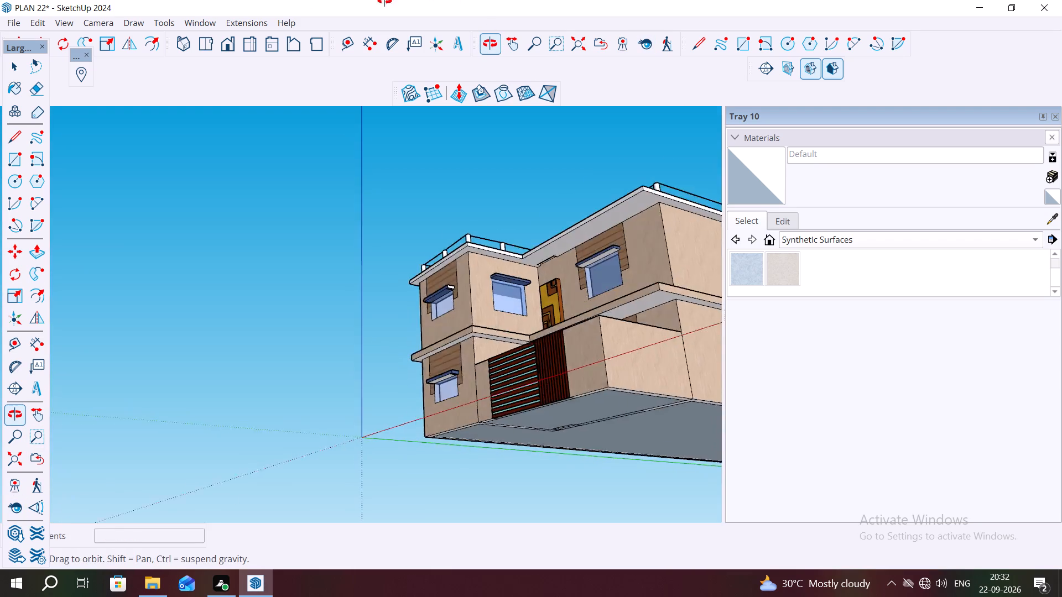
middle_drag(384, 0, 600, 249)
scroll(586, 238, down, 8)
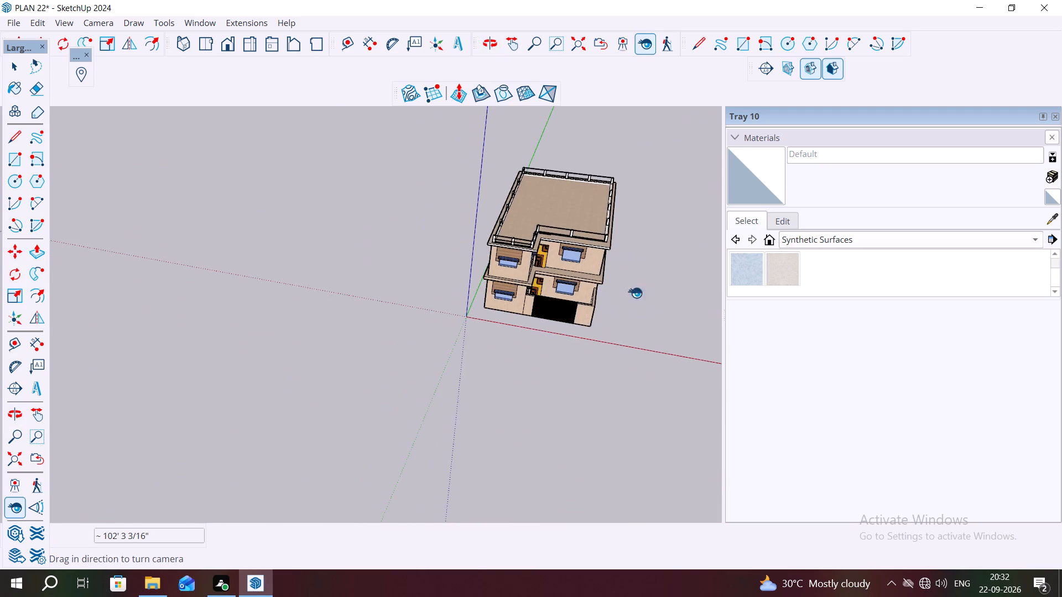
middle_drag(649, 310, 617, 177)
middle_drag(627, 278, 629, 153)
scroll(653, 239, down, 1)
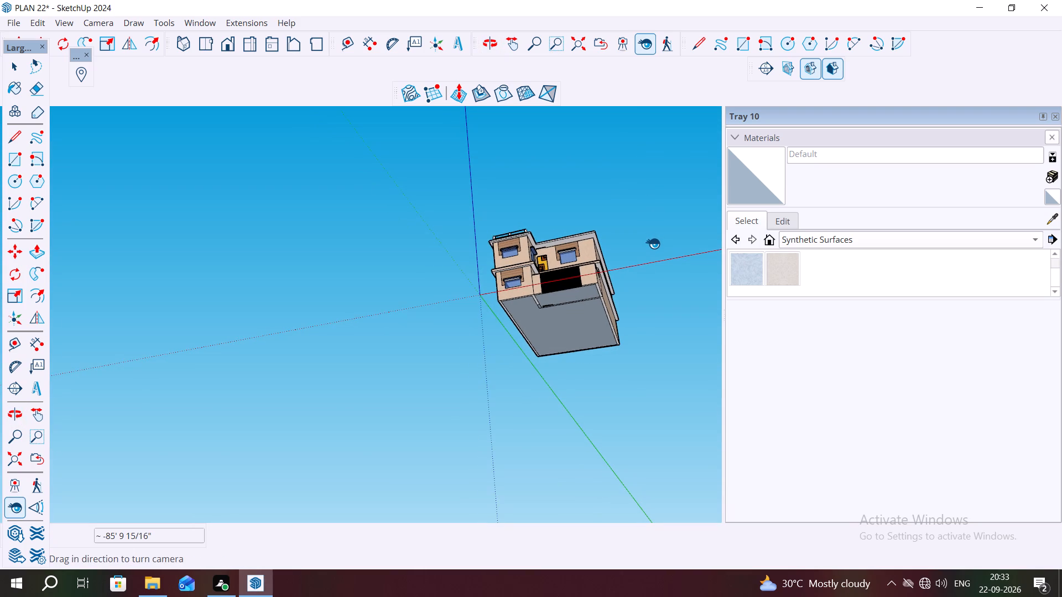
scroll(653, 243, down, 2)
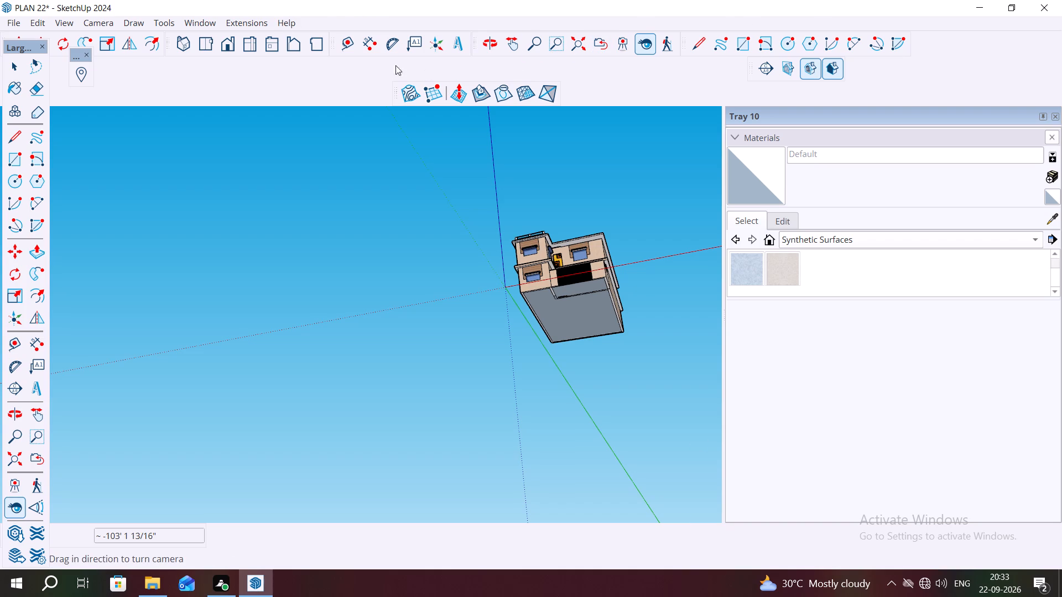
Examine the roof terrace, railing and walled front yard from above, and the front elevation with its gate at eye level.
middle_drag(553, 161, 595, 408)
scroll(595, 409, down, 1)
scroll(607, 361, up, 6)
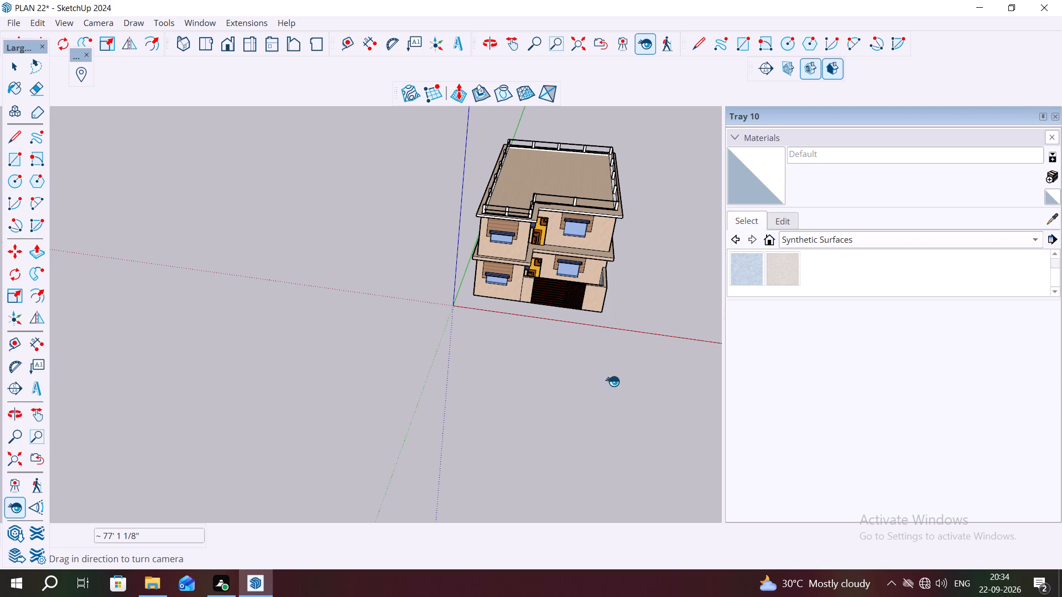
middle_drag(589, 275, 561, 149)
scroll(680, 214, up, 8)
middle_drag(462, 176, 591, 406)
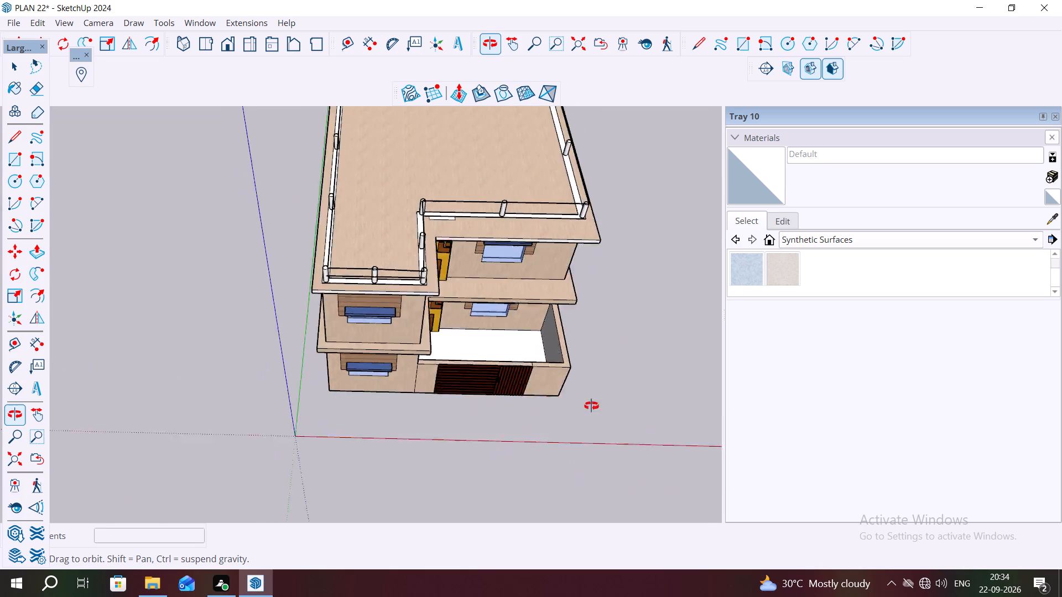
middle_drag(591, 406, 577, 199)
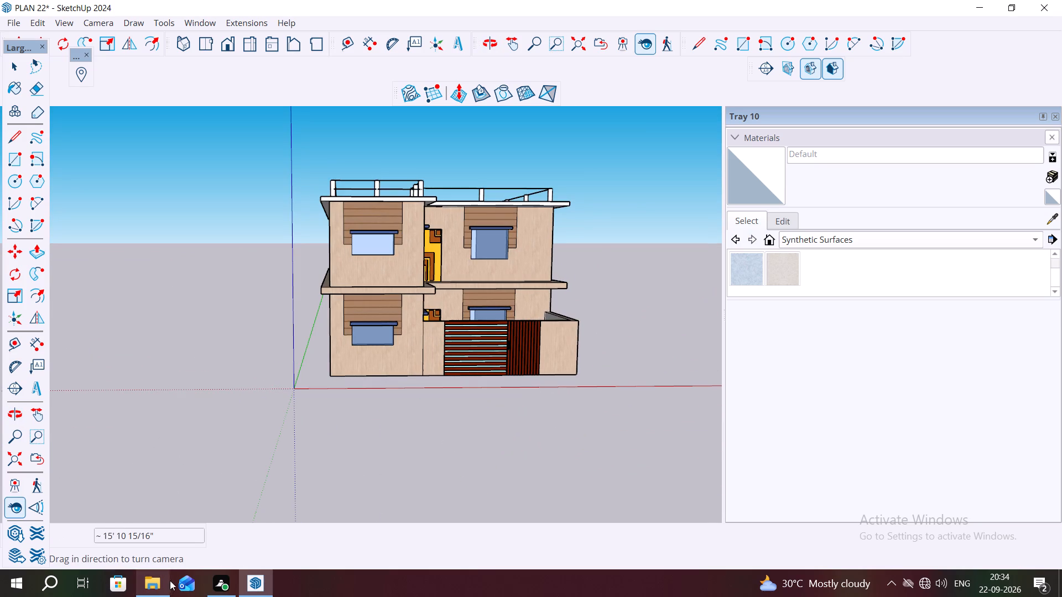
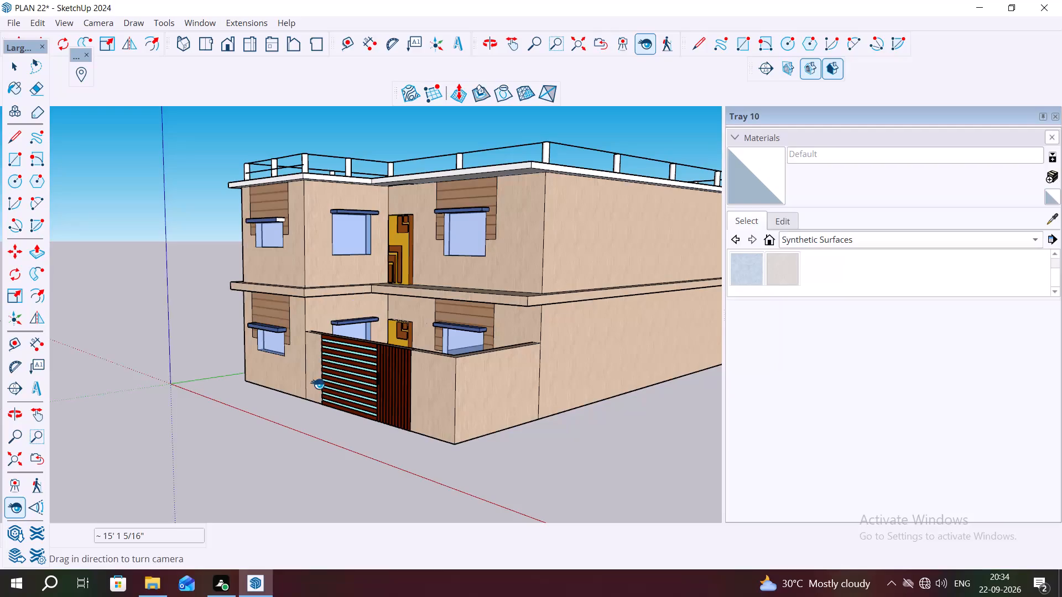
Export the raised corner view of the house's front and side as a 2D PDF named PLAN 22 to the Desktop.
middle_drag(364, 418, 383, 465)
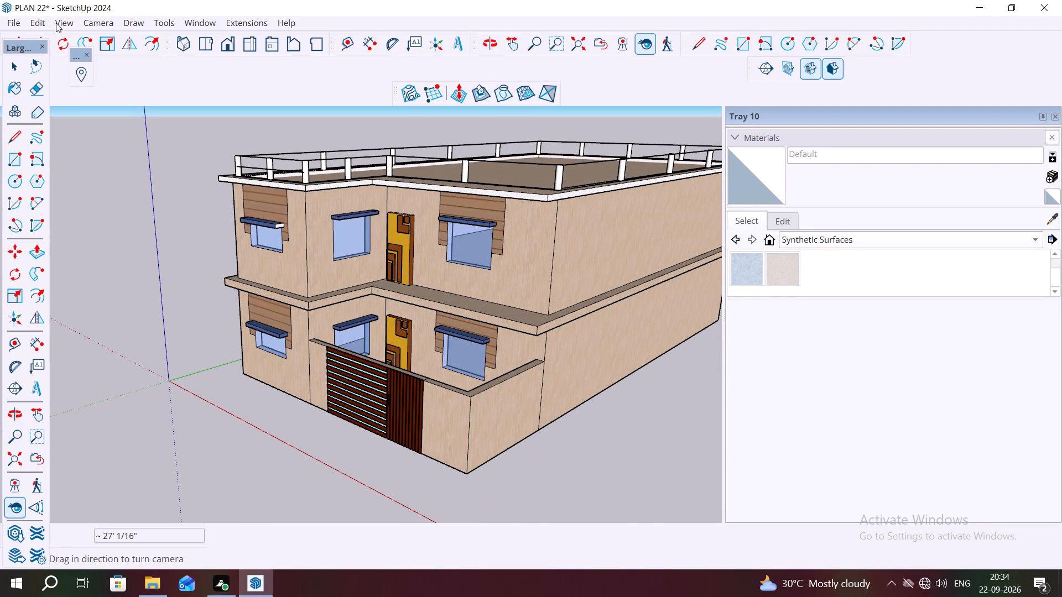
click(13, 23)
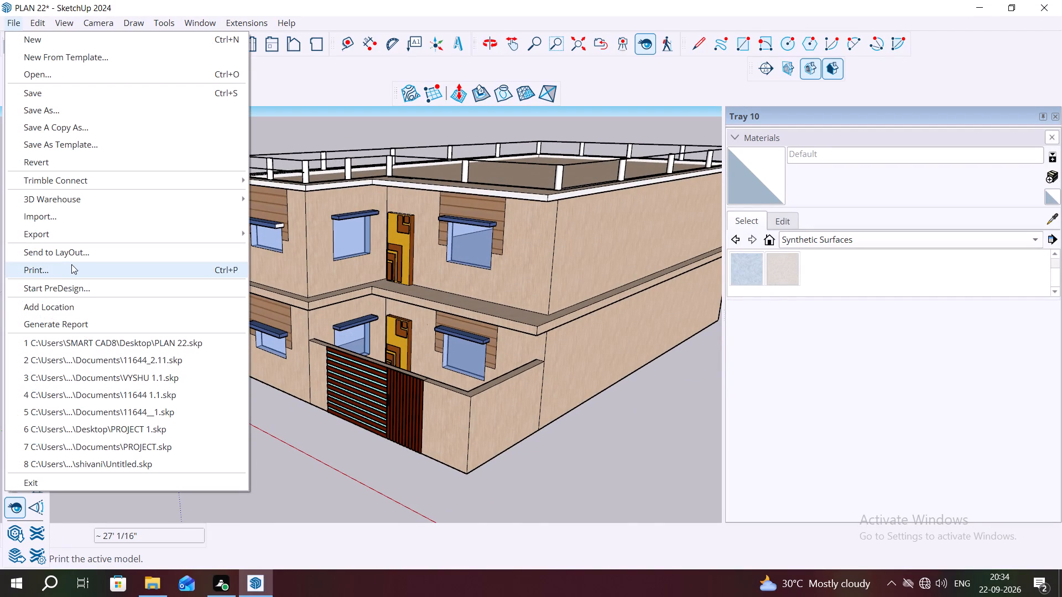
click(77, 230)
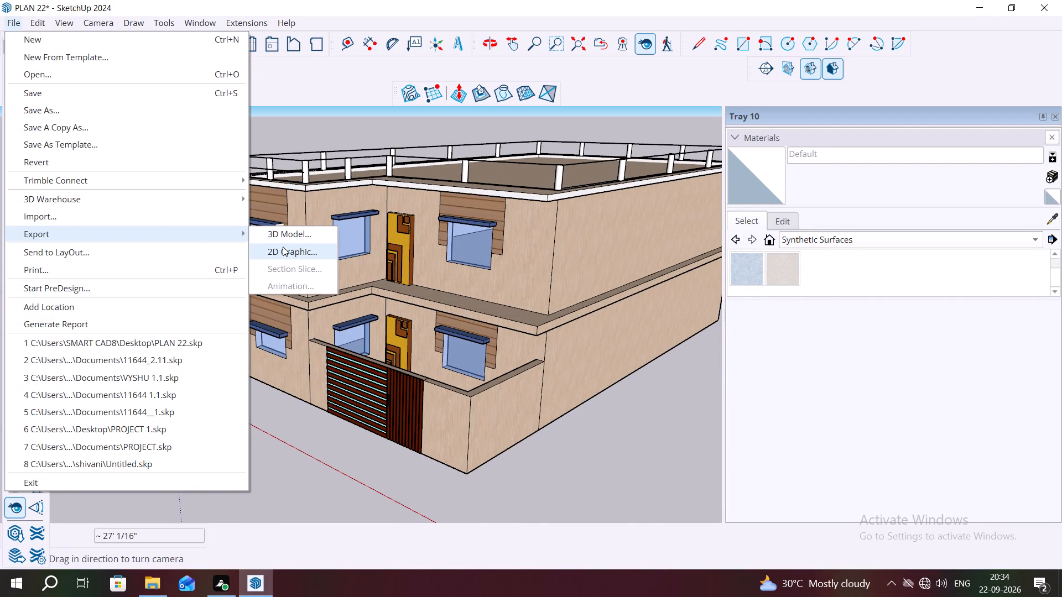
click(283, 247)
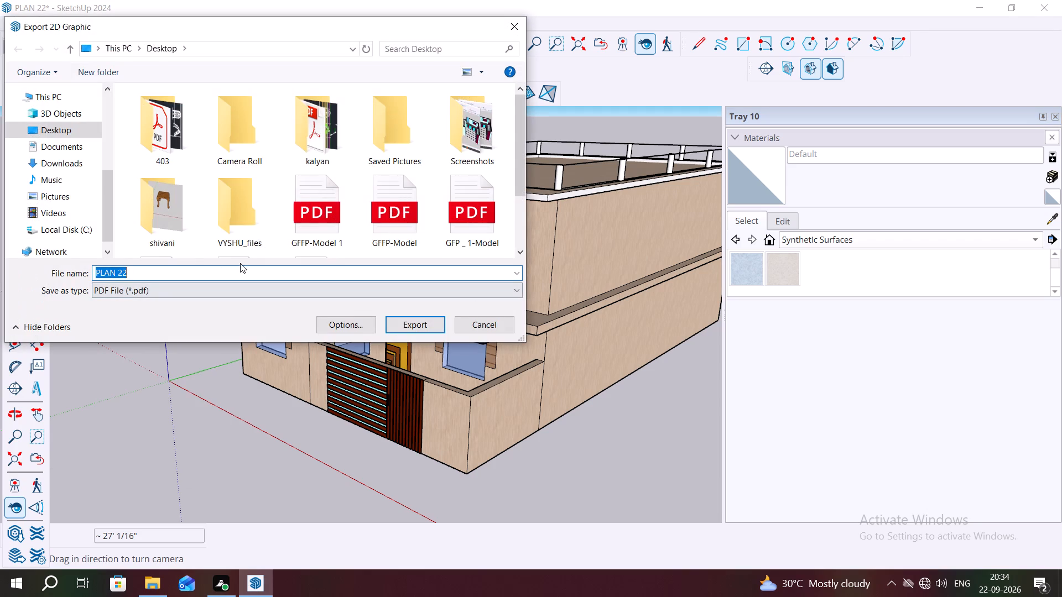
click(69, 137)
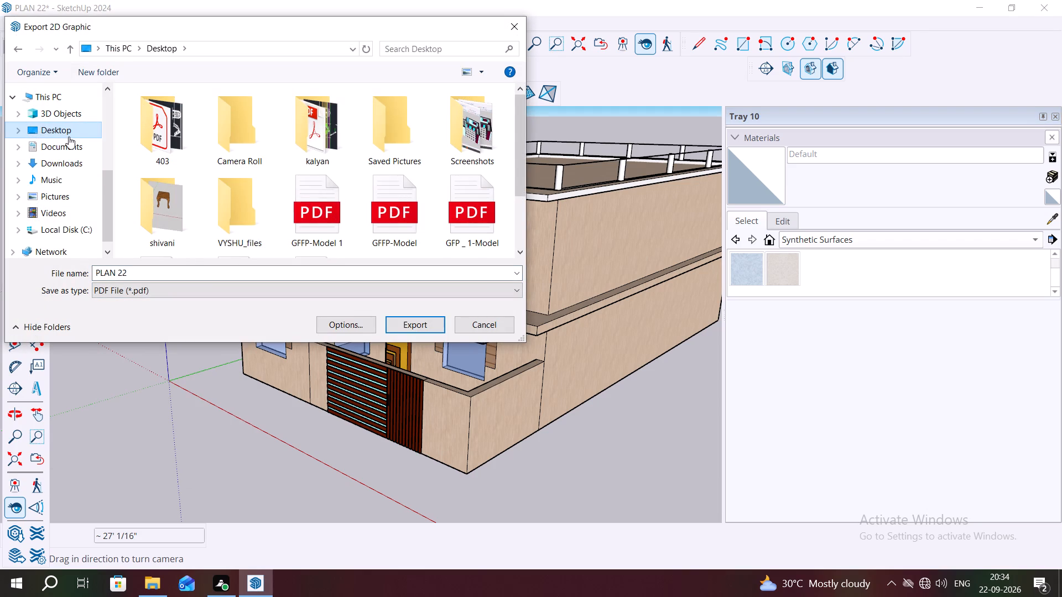
scroll(76, 134, up, 17)
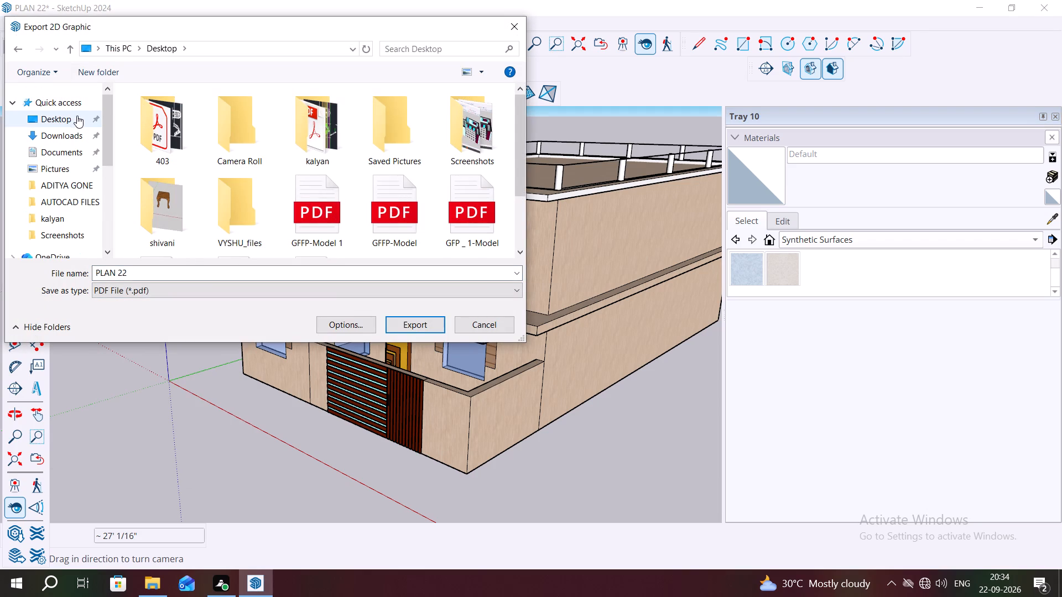
click(77, 116)
click(406, 328)
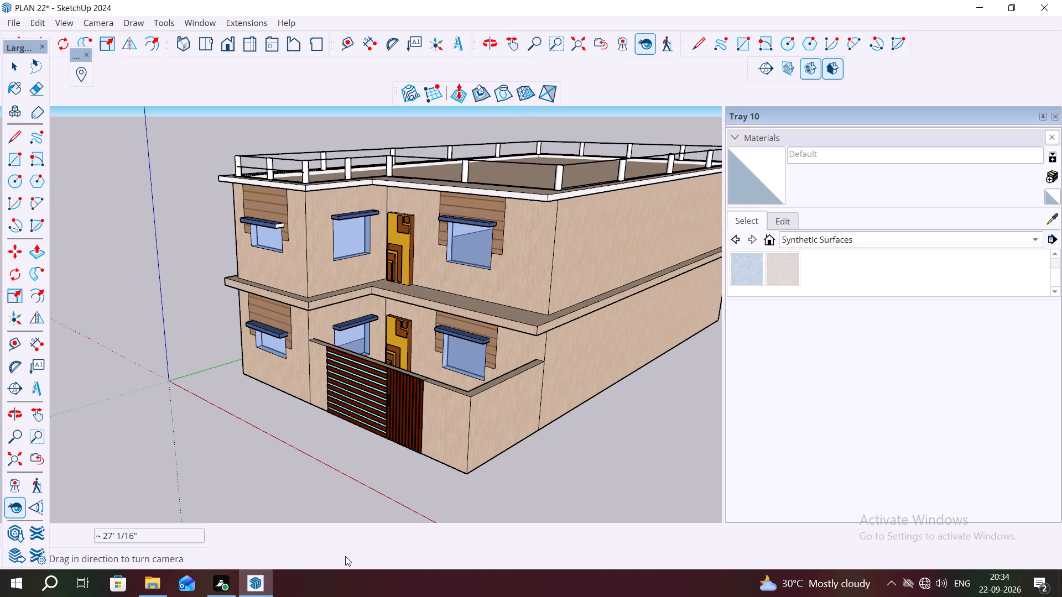
Examine the house's front elevation, boundary wall and long side wall at several distances, including from beneath.
scroll(181, 439, down, 8)
middle_drag(239, 436, 337, 360)
scroll(337, 360, up, 1)
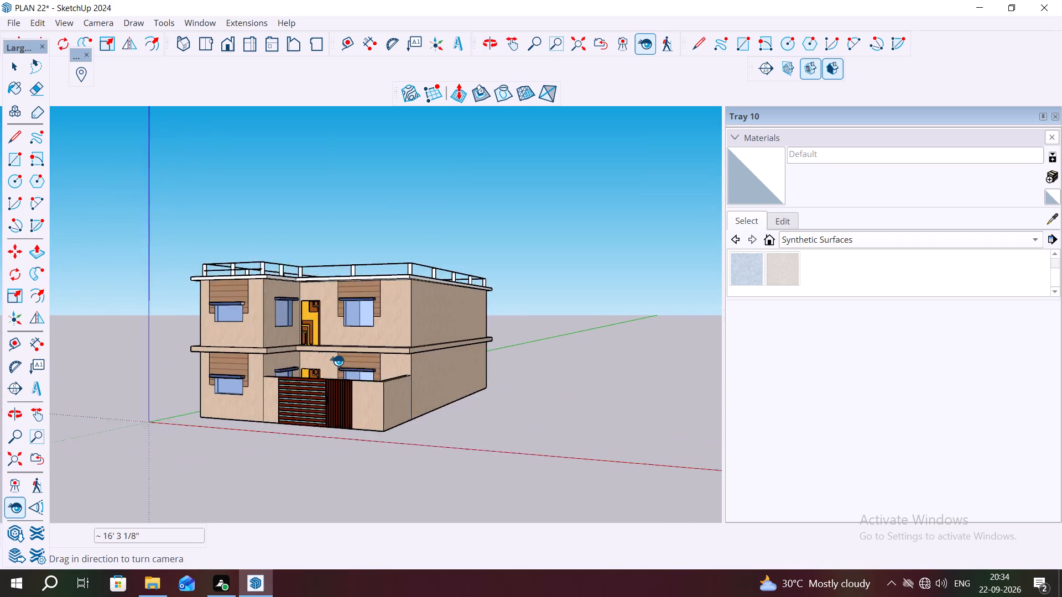
scroll(337, 360, up, 5)
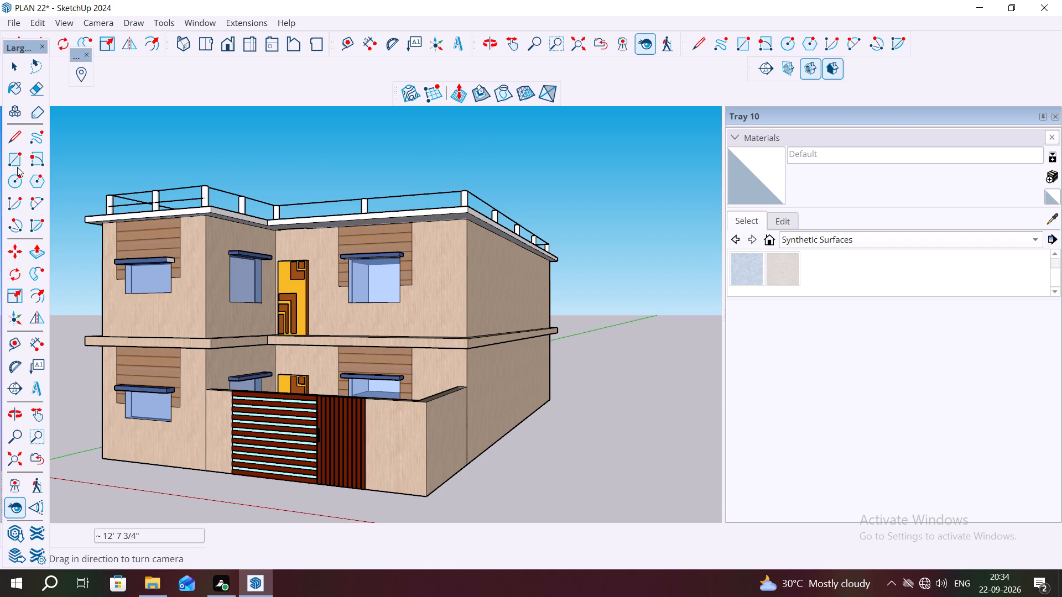
scroll(596, 259, down, 2)
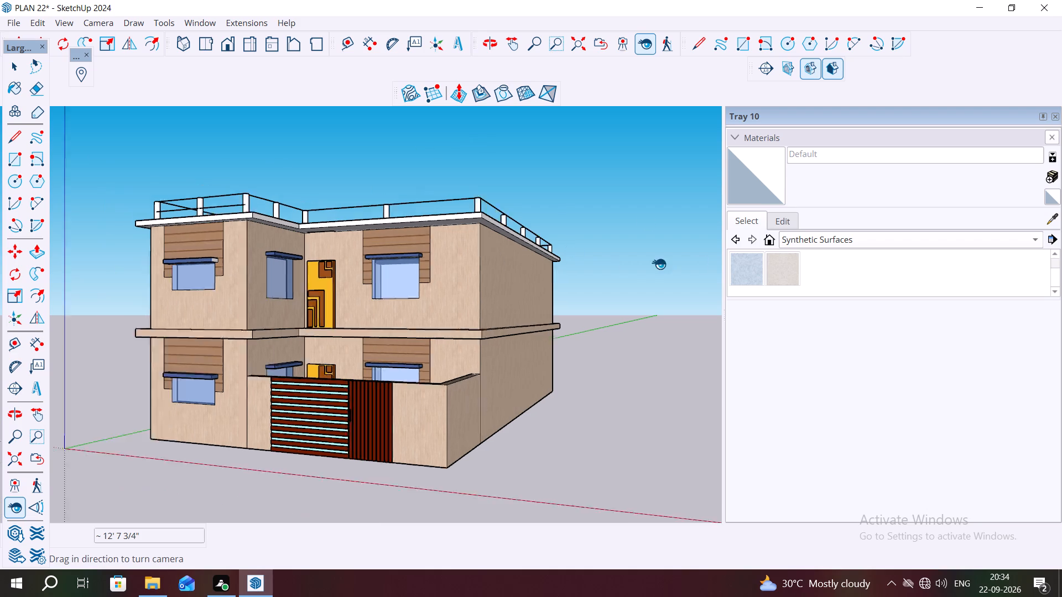
scroll(659, 264, down, 5)
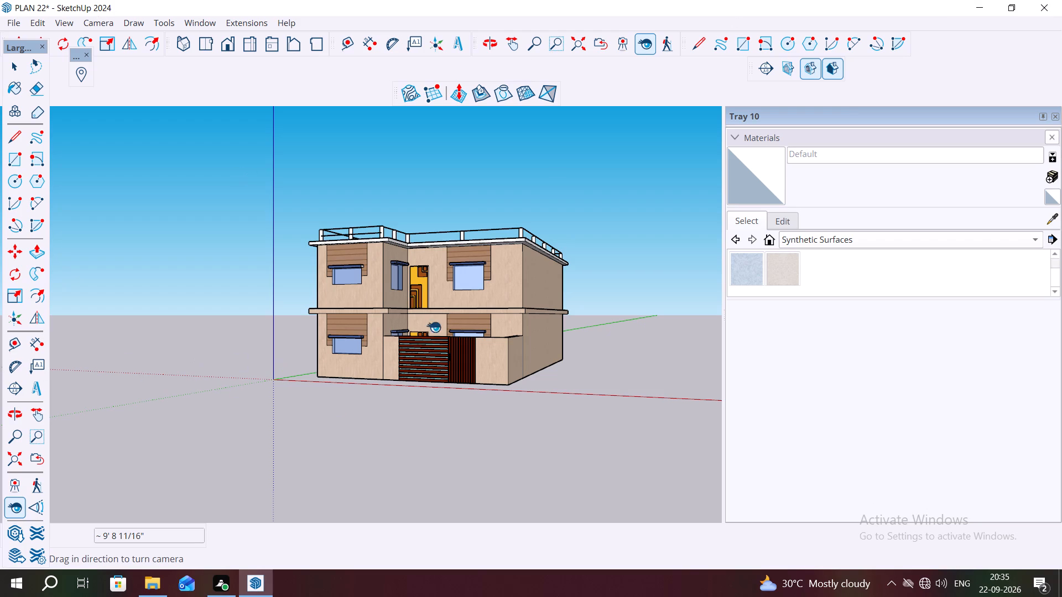
middle_drag(437, 326, 468, 246)
scroll(466, 248, up, 4)
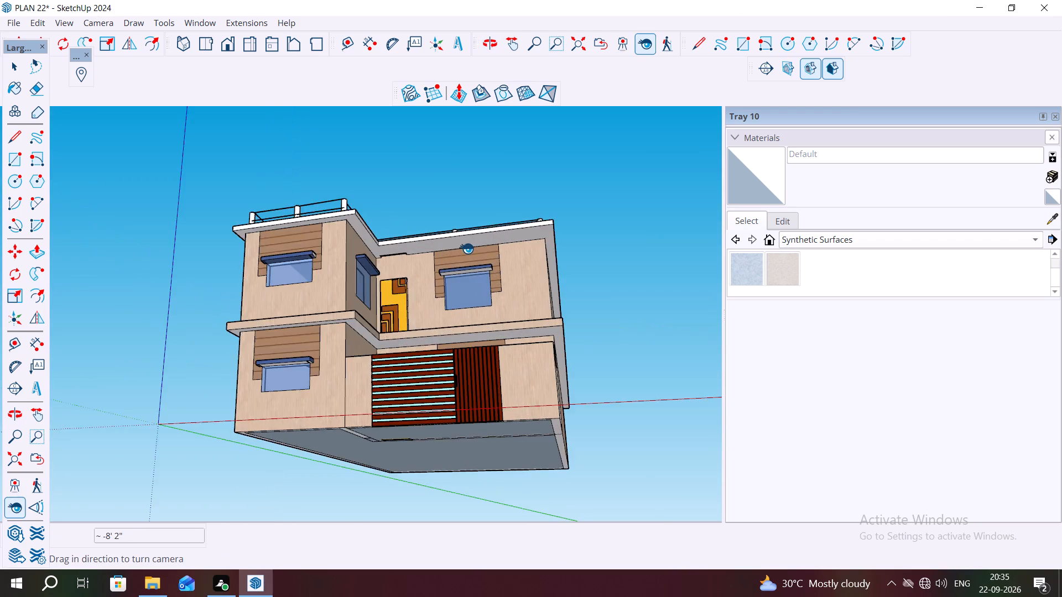
scroll(466, 248, up, 9)
scroll(415, 192, down, 10)
middle_drag(527, 260, 540, 381)
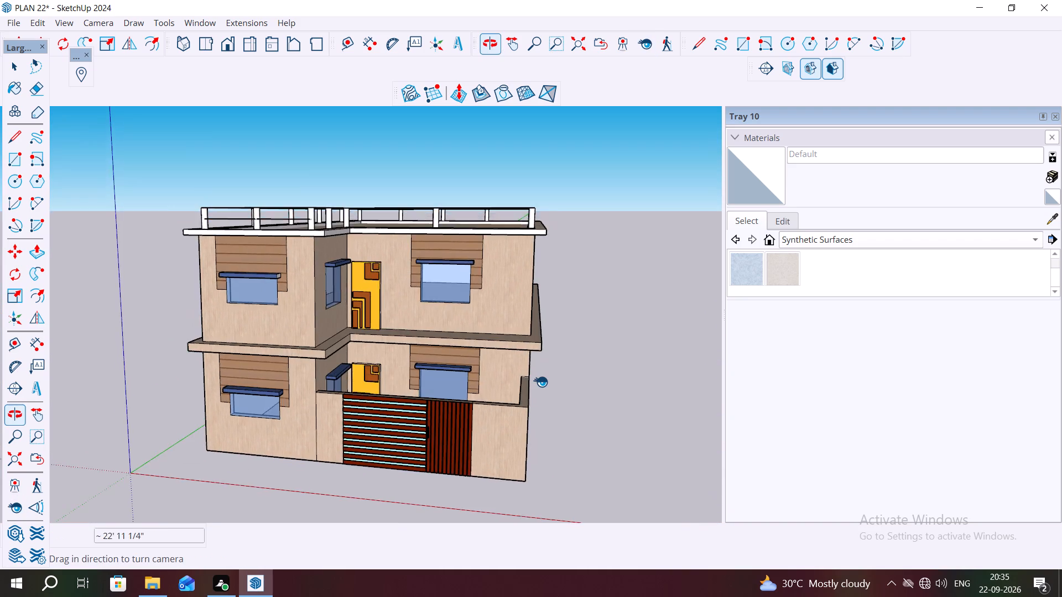
scroll(540, 381, up, 7)
scroll(431, 164, down, 11)
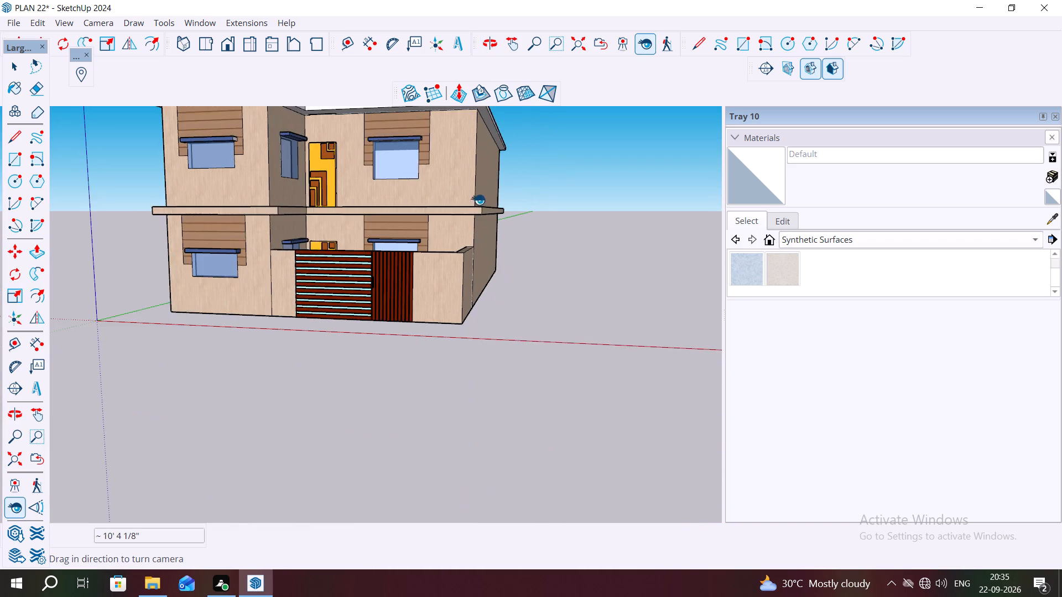
scroll(519, 251, down, 6)
middle_drag(527, 354, 461, 331)
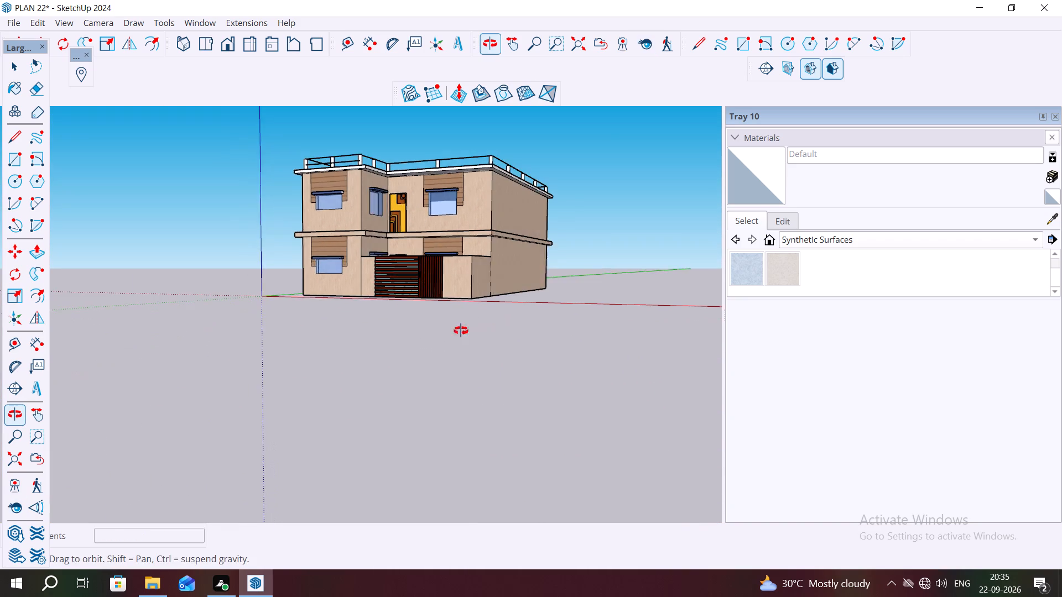
middle_drag(461, 331, 445, 332)
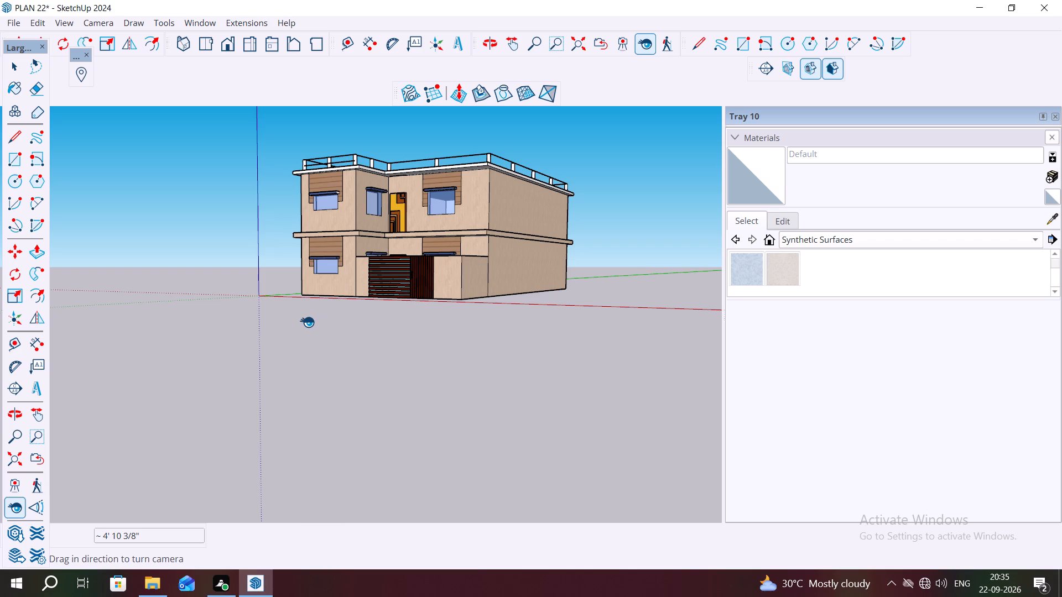
Examine the front elevation near ground level and the underside of the base from below.
scroll(307, 322, down, 7)
scroll(307, 322, up, 10)
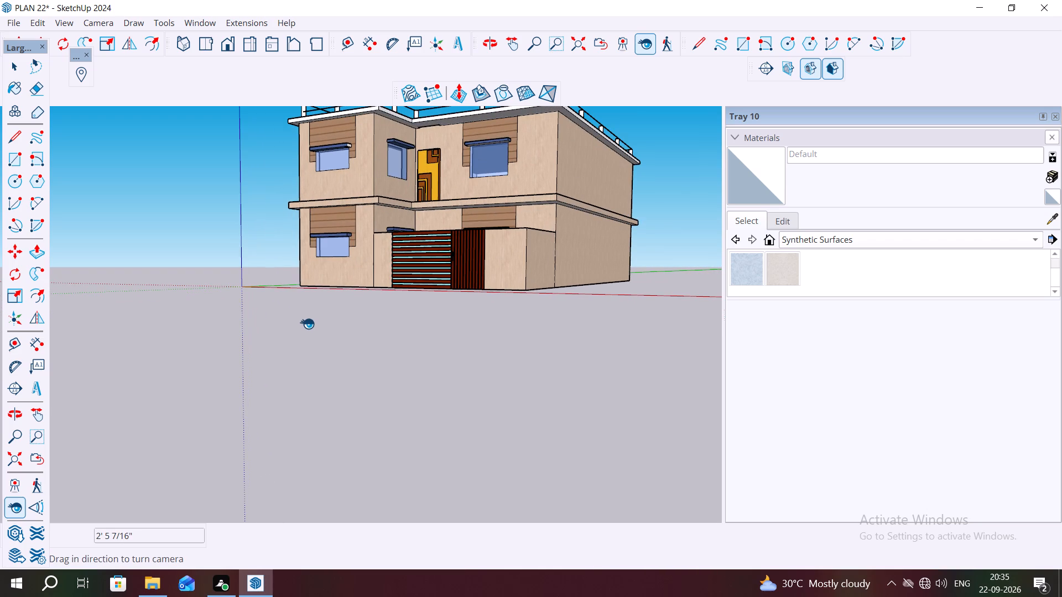
middle_drag(294, 340, 478, 397)
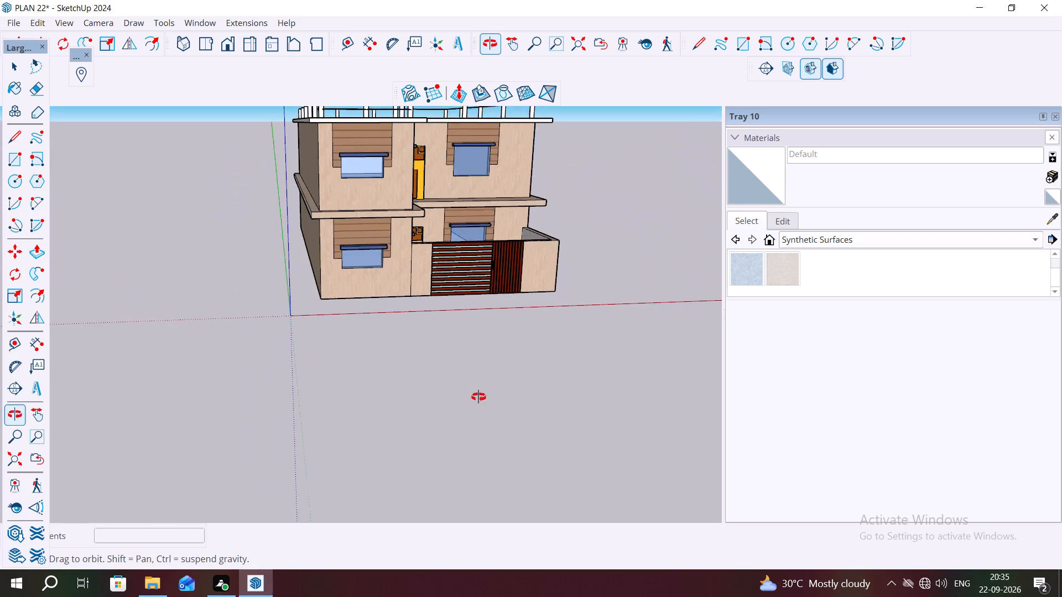
middle_drag(478, 397, 459, 264)
scroll(488, 206, up, 5)
scroll(490, 171, down, 11)
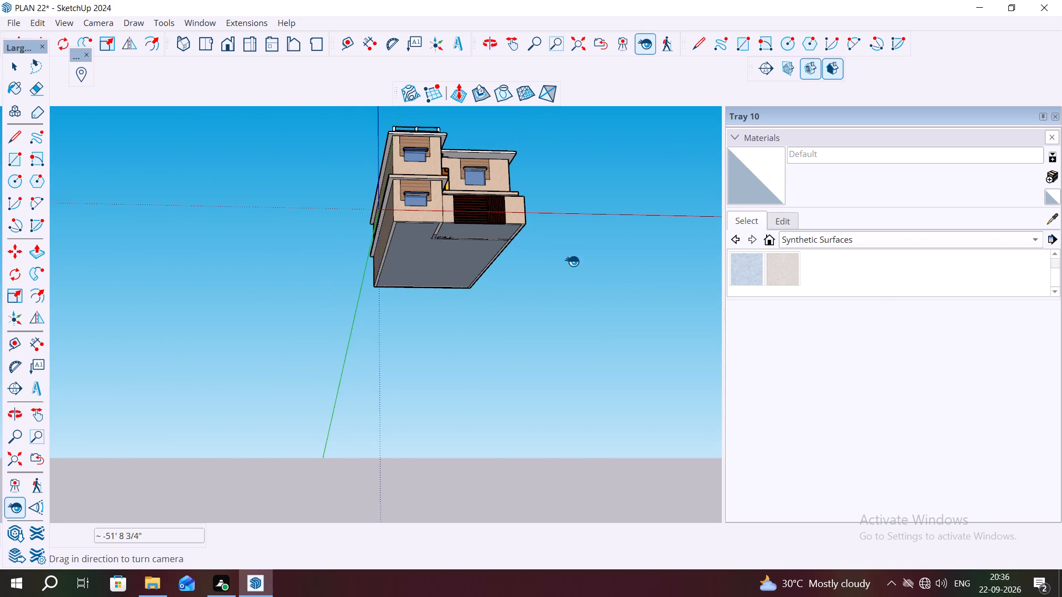
middle_drag(480, 192, 258, 240)
scroll(534, 226, up, 4)
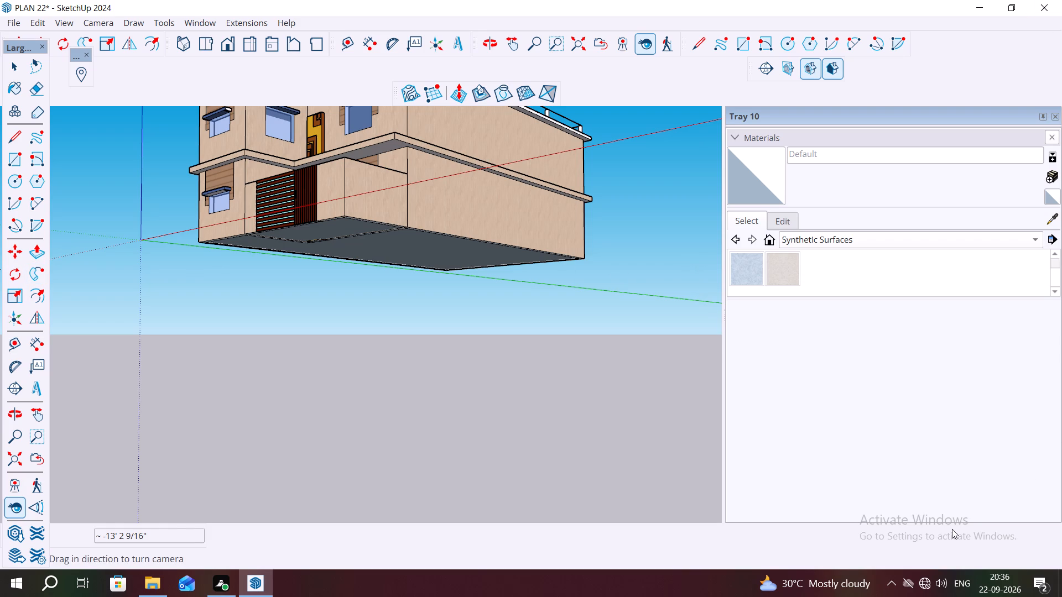
scroll(756, 564, down, 3)
scroll(708, 515, down, 3)
scroll(480, 249, down, 3)
scroll(389, 206, down, 4)
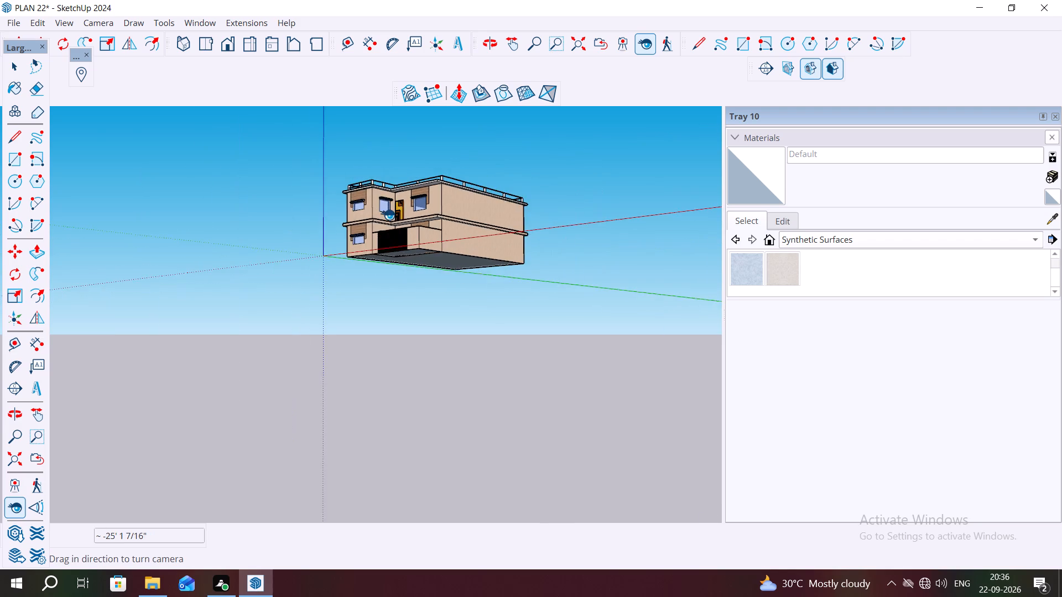
scroll(388, 215, up, 15)
Examine the front doors, windows and sunshades up close, including the inside of the upper-floor window beside the door.
middle_drag(374, 200, 521, 327)
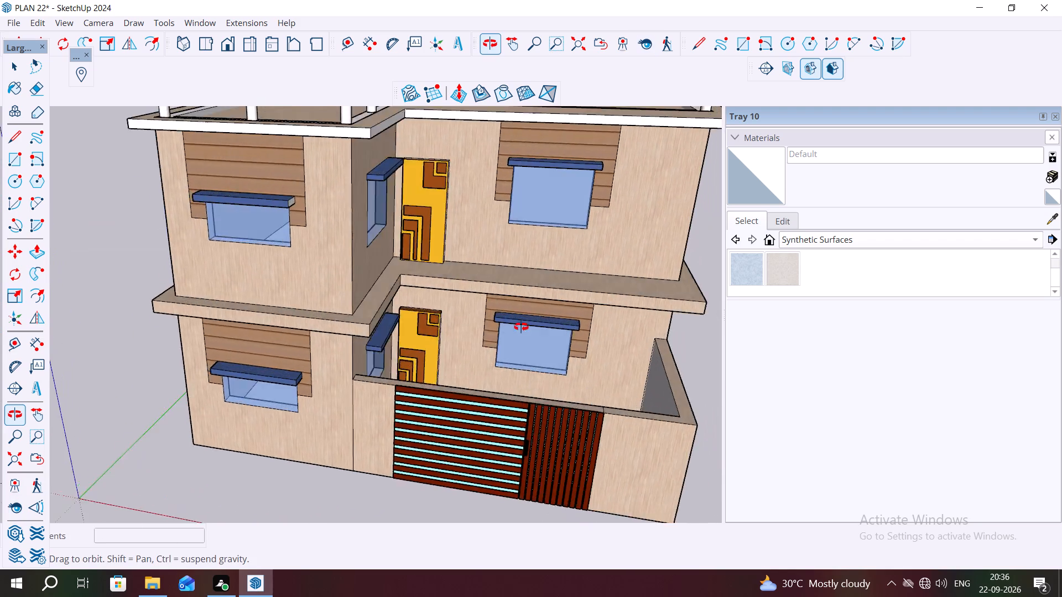
middle_drag(521, 327, 563, 371)
scroll(569, 224, up, 5)
scroll(522, 211, up, 1)
middle_drag(520, 208, 524, 109)
scroll(520, 114, up, 2)
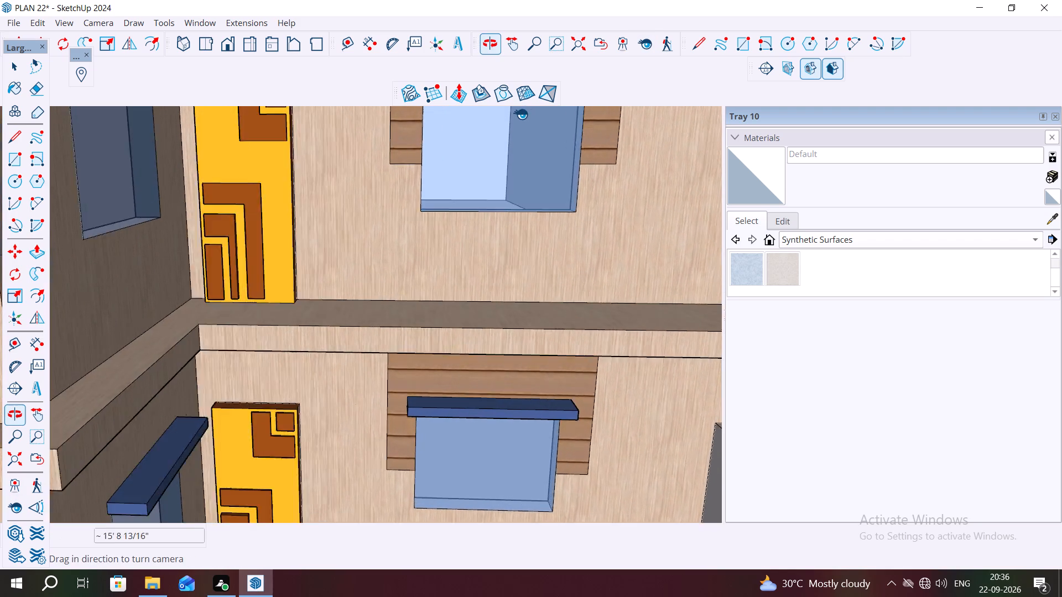
scroll(520, 114, up, 18)
middle_drag(599, 186, 353, 195)
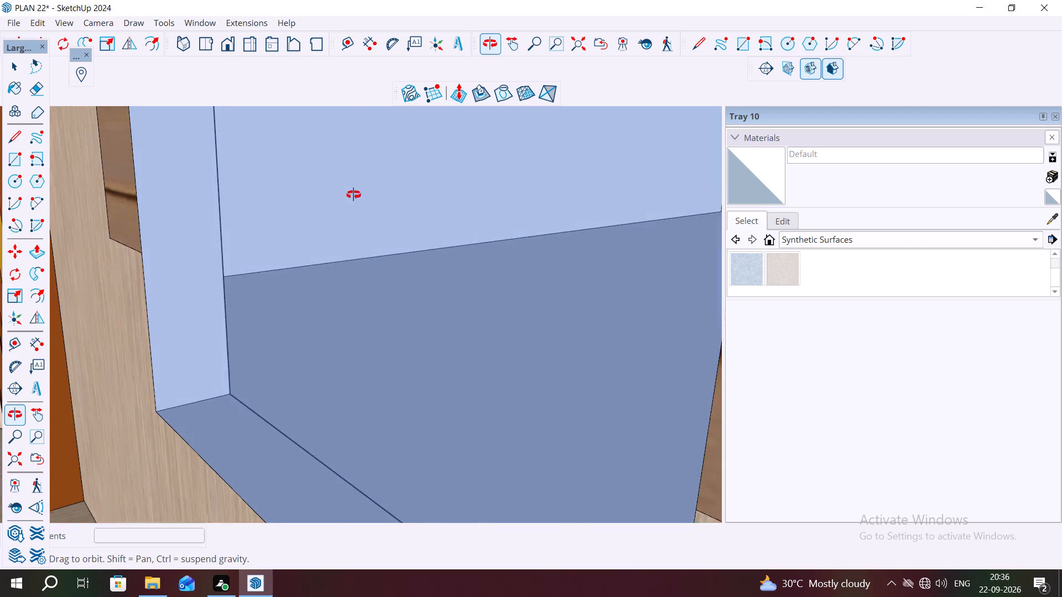
middle_drag(353, 195, 344, 197)
scroll(303, 210, down, 4)
scroll(303, 210, up, 1)
scroll(303, 210, down, 6)
middle_drag(347, 326, 446, 316)
scroll(452, 302, up, 6)
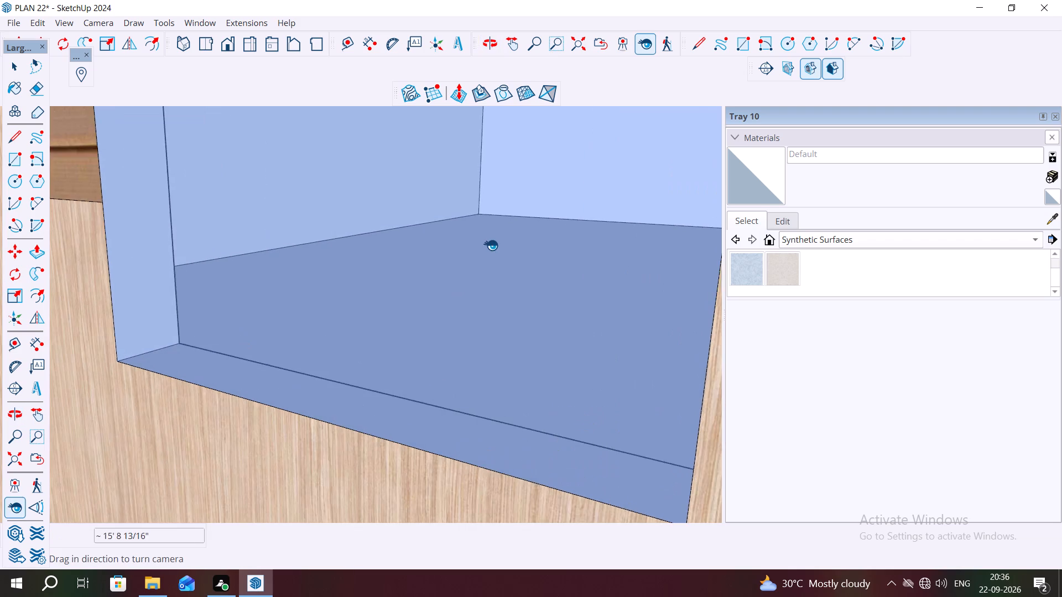
scroll(491, 245, up, 20)
scroll(491, 245, up, 13)
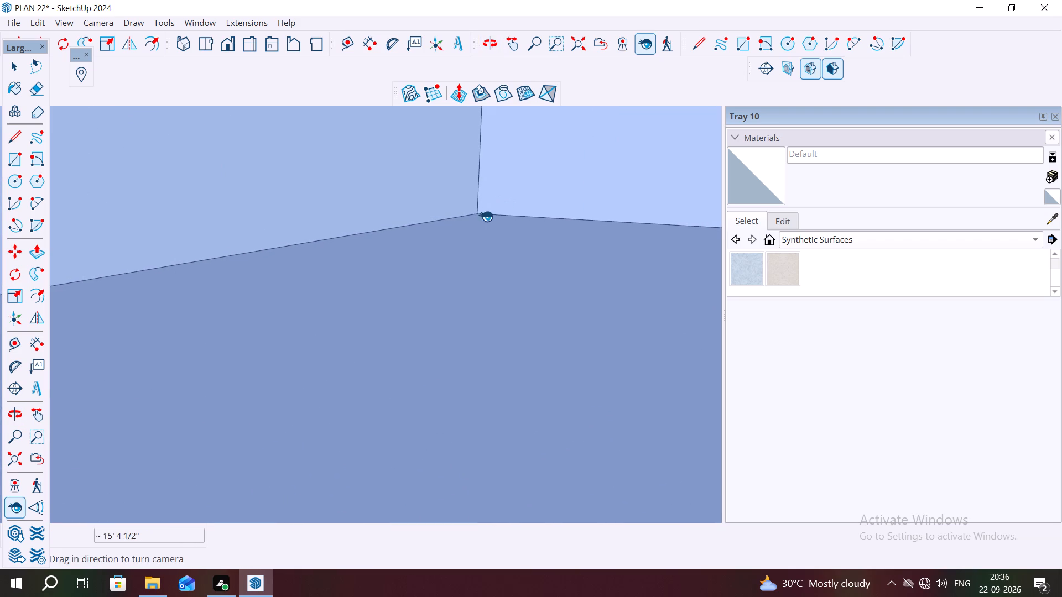
middle_drag(493, 226, 636, 329)
scroll(606, 294, down, 20)
scroll(606, 294, down, 2)
scroll(529, 352, up, 1)
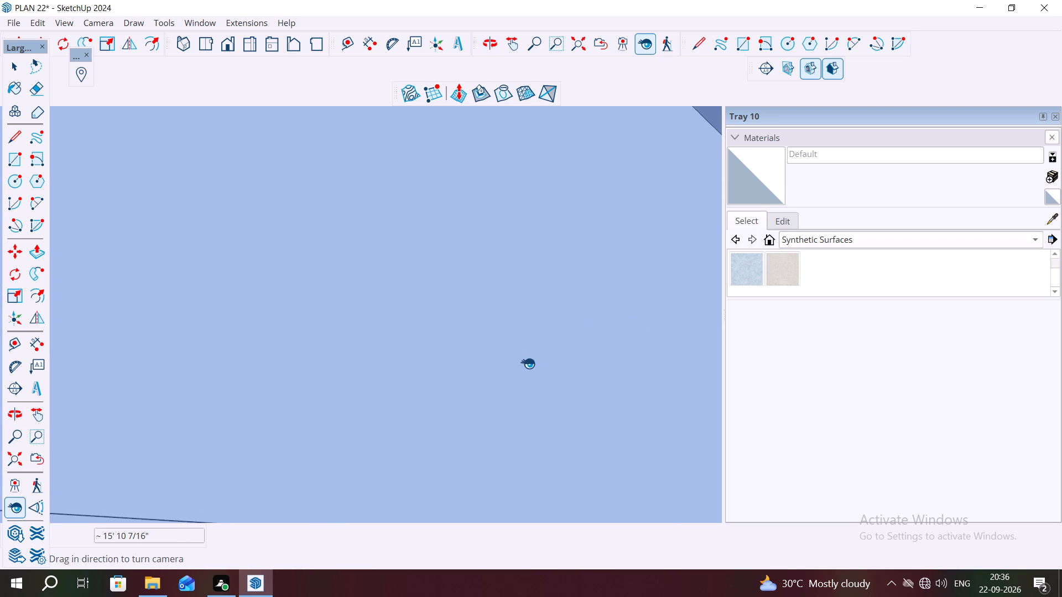
scroll(528, 363, down, 5)
Fit the whole model in view and examine the roof terrace, railing and front from above.
click(22, 464)
scroll(81, 457, down, 6)
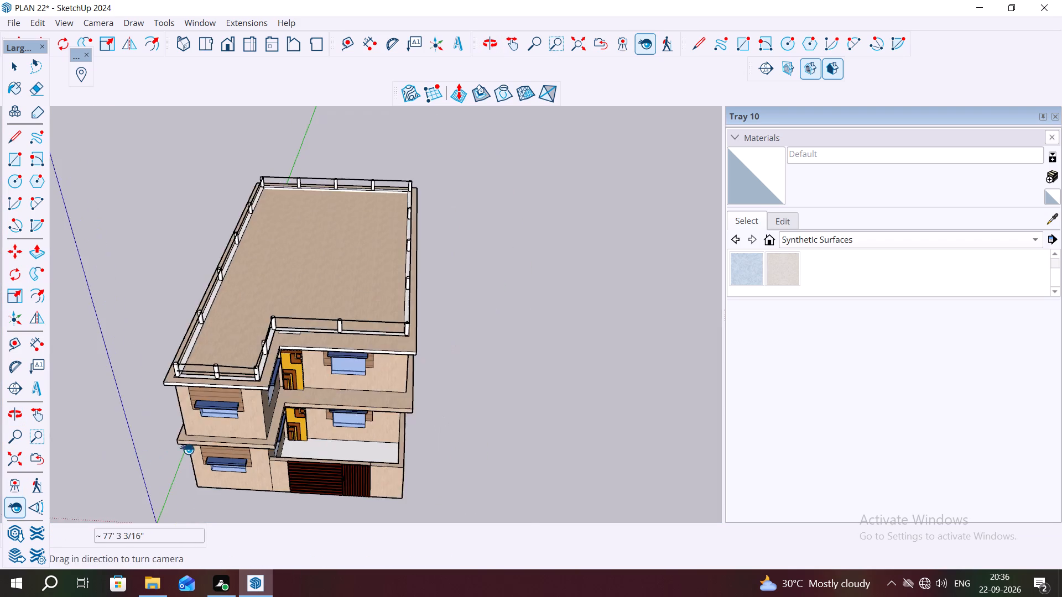
scroll(187, 449, down, 2)
middle_drag(238, 442, 255, 324)
scroll(304, 369, up, 4)
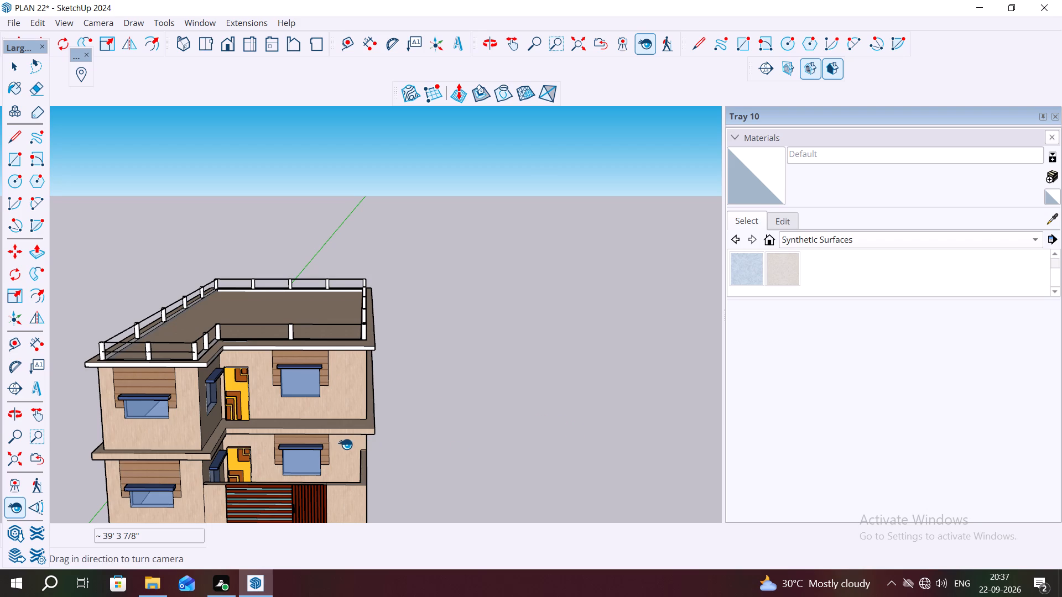
scroll(345, 444, down, 3)
scroll(344, 442, up, 2)
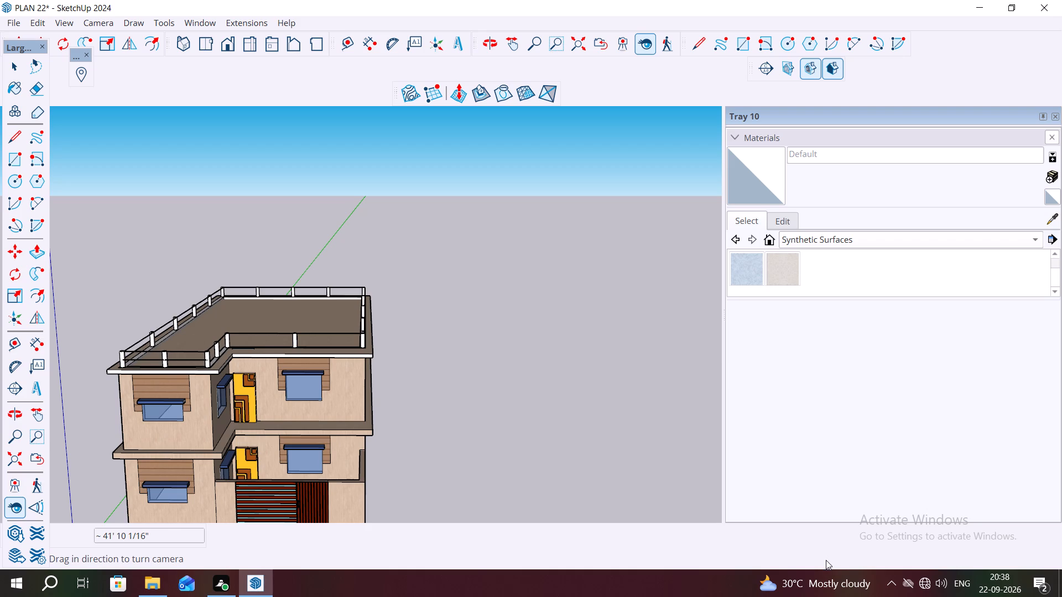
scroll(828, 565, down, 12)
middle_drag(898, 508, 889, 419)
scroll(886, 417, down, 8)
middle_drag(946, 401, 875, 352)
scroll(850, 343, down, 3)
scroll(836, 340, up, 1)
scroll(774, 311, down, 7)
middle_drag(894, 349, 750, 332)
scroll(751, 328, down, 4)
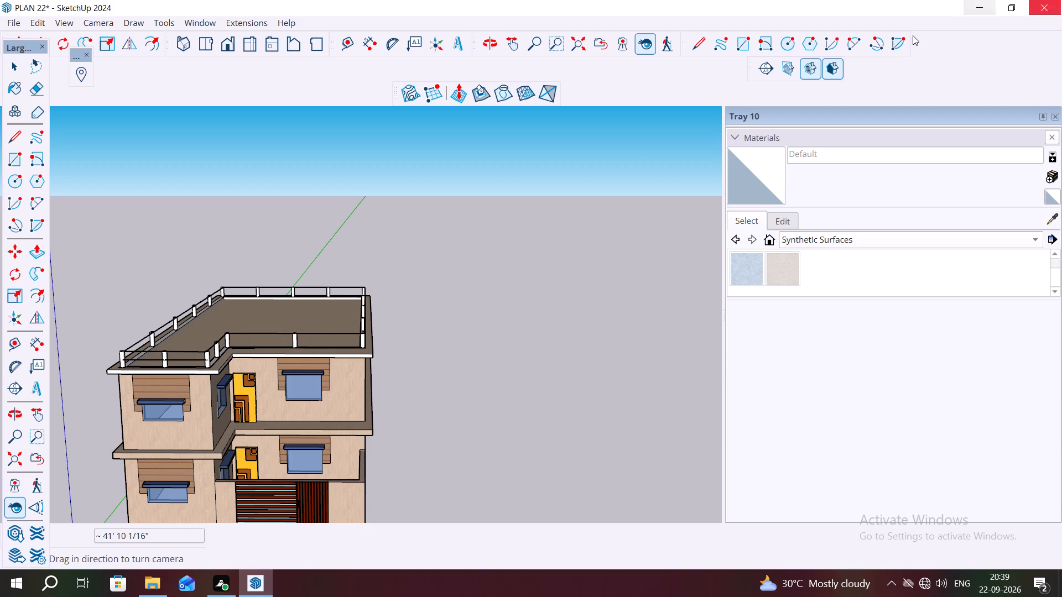
Examine the front elevation from a low distant viewpoint and close up at the gate and windows.
scroll(351, 411, down, 7)
middle_drag(363, 410, 316, 322)
scroll(316, 322, down, 1)
scroll(306, 354, up, 3)
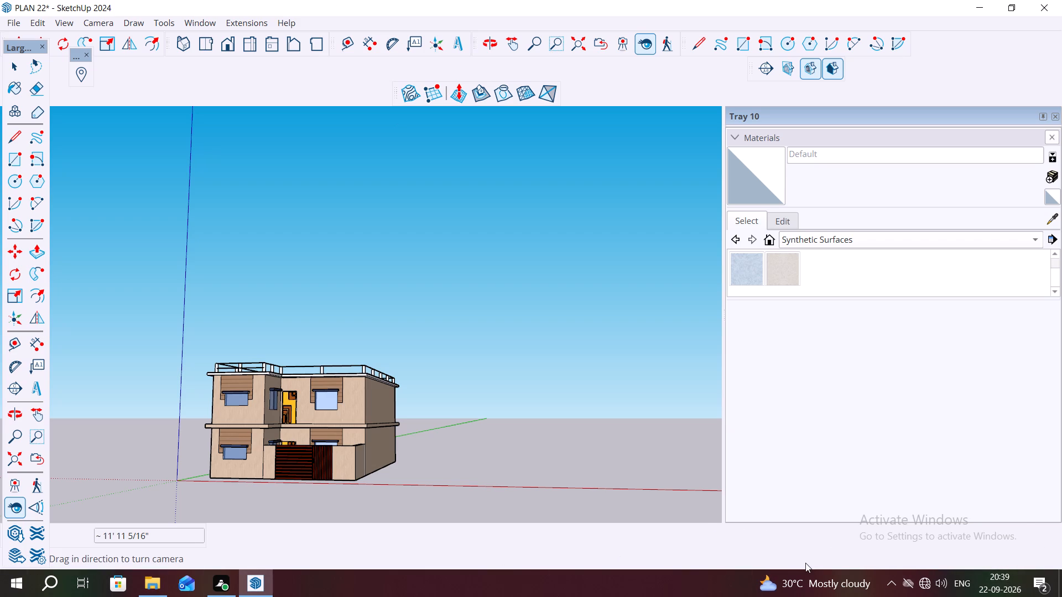
scroll(823, 559, down, 4)
scroll(706, 570, down, 2)
scroll(690, 569, up, 4)
scroll(331, 515, up, 8)
middle_drag(430, 446, 434, 491)
scroll(215, 426, up, 4)
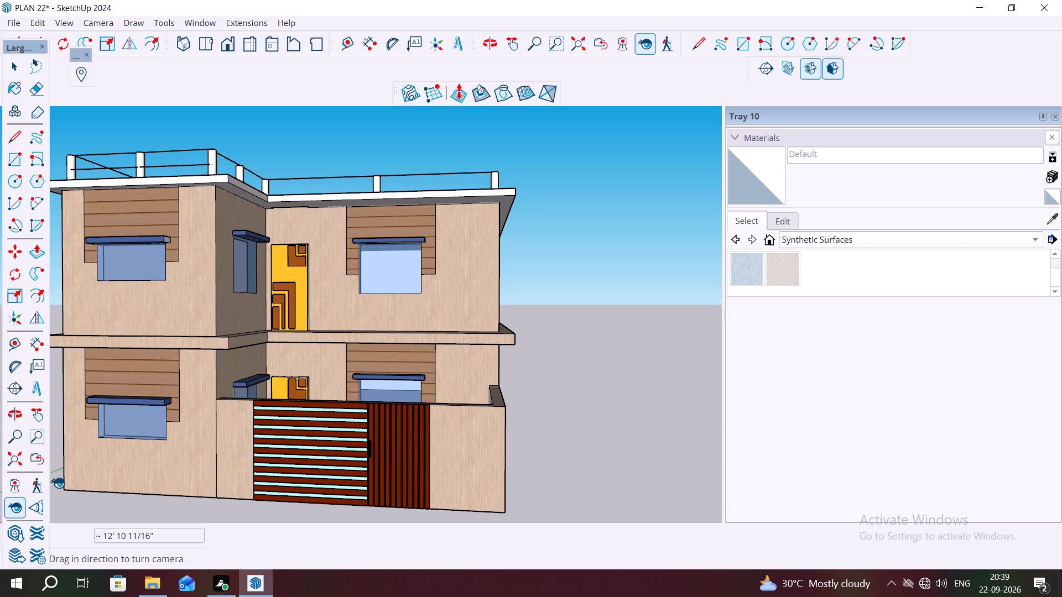
Examine the front and long side wall from near ground level and from a raised view over the roof railing.
scroll(0, 413, down, 9)
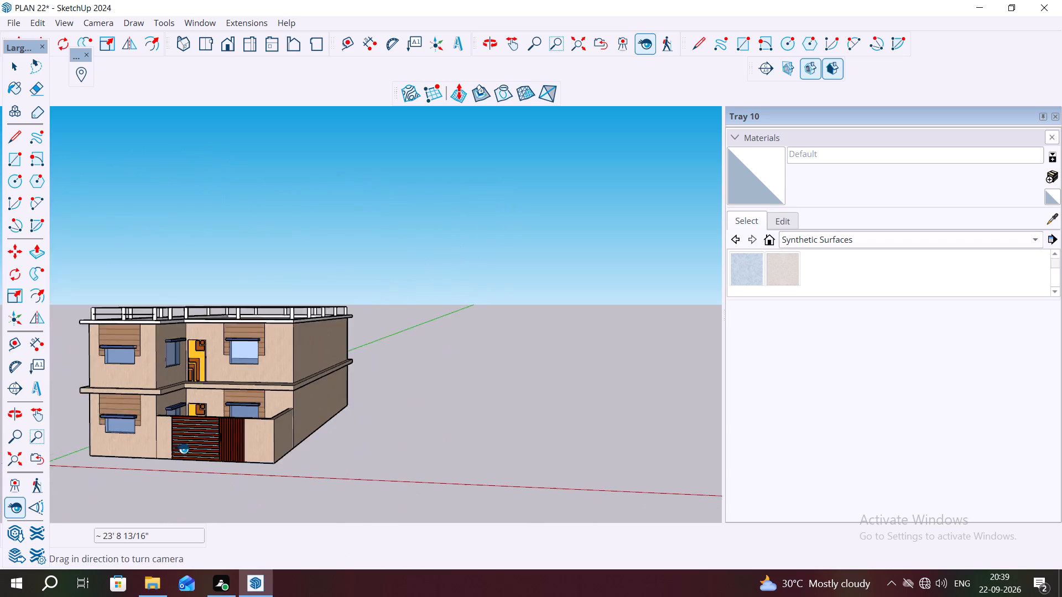
scroll(182, 448, down, 5)
middle_drag(238, 472, 226, 433)
scroll(216, 426, down, 1)
scroll(212, 425, up, 1)
scroll(210, 425, down, 1)
scroll(204, 422, up, 3)
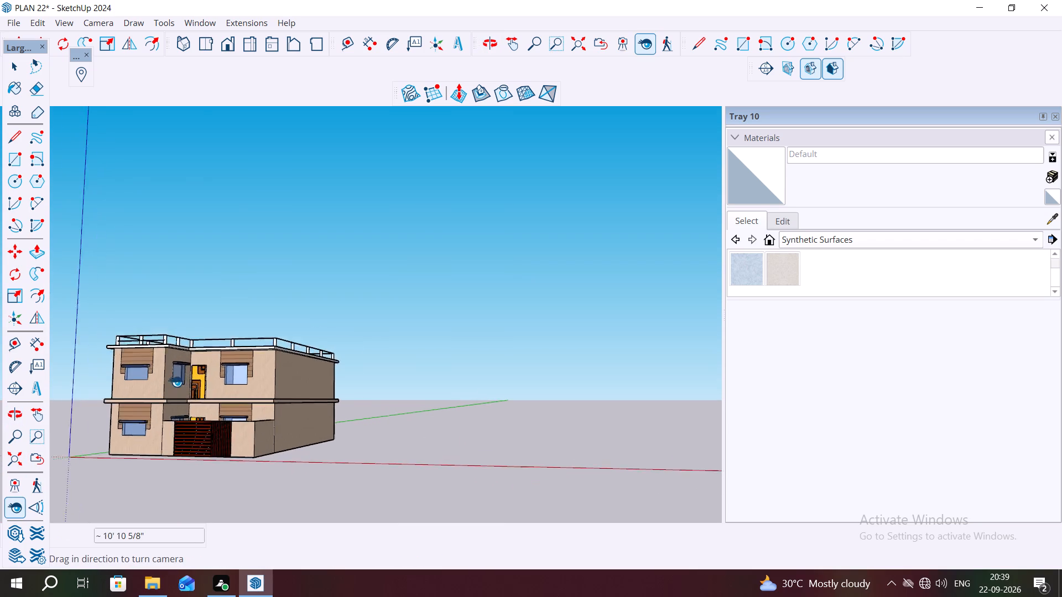
scroll(175, 381, up, 6)
scroll(233, 383, up, 1)
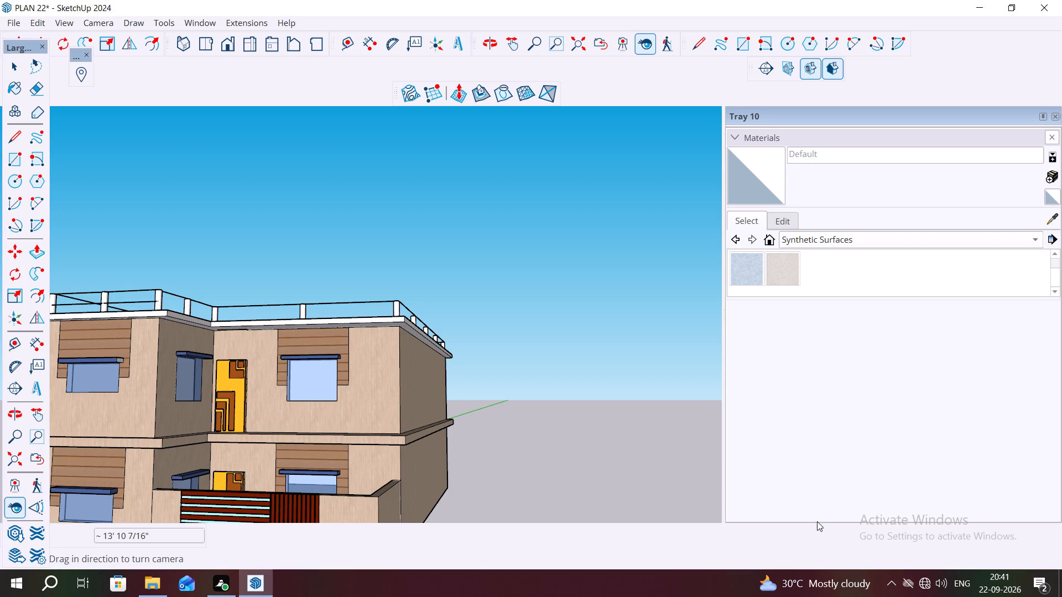
scroll(256, 116, down, 1)
scroll(345, 148, down, 5)
middle_drag(241, 333, 241, 409)
scroll(241, 409, up, 3)
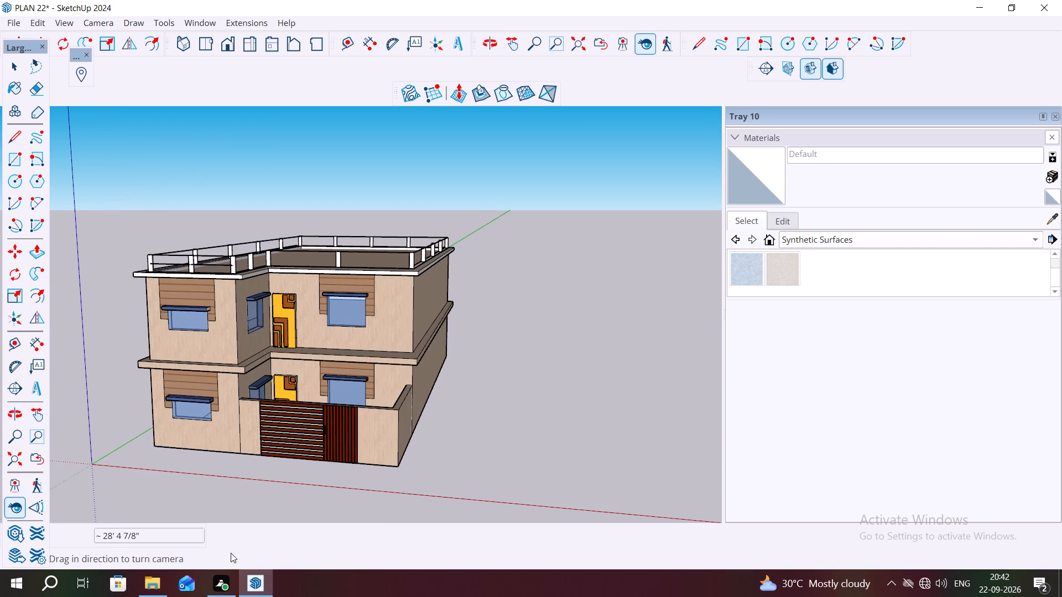
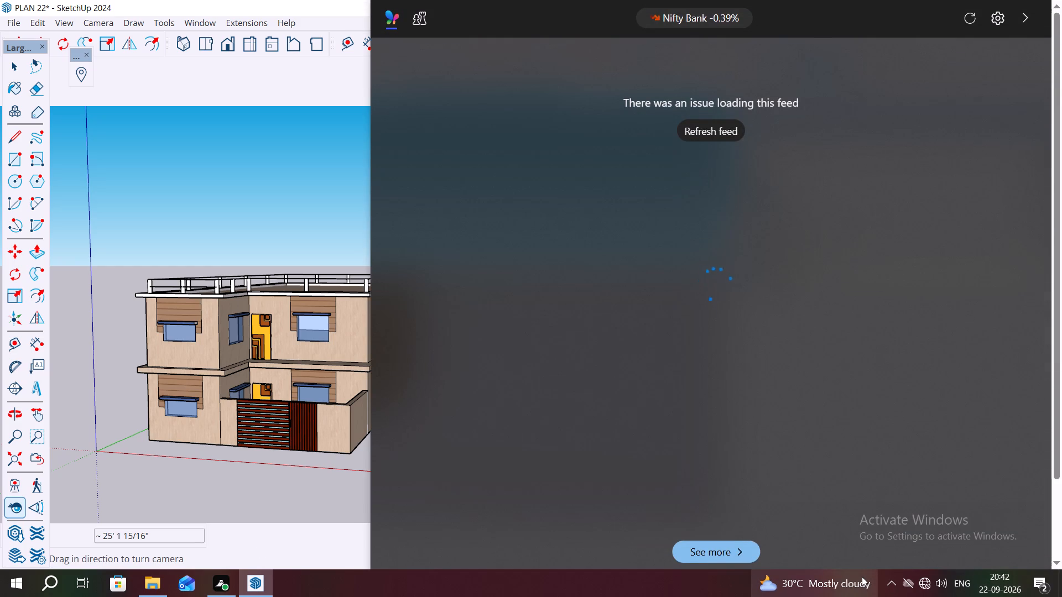
Examine the front elevation from a distance and close up at the upper-floor windows, door and roof railing.
click(299, 237)
scroll(403, 291, down, 3)
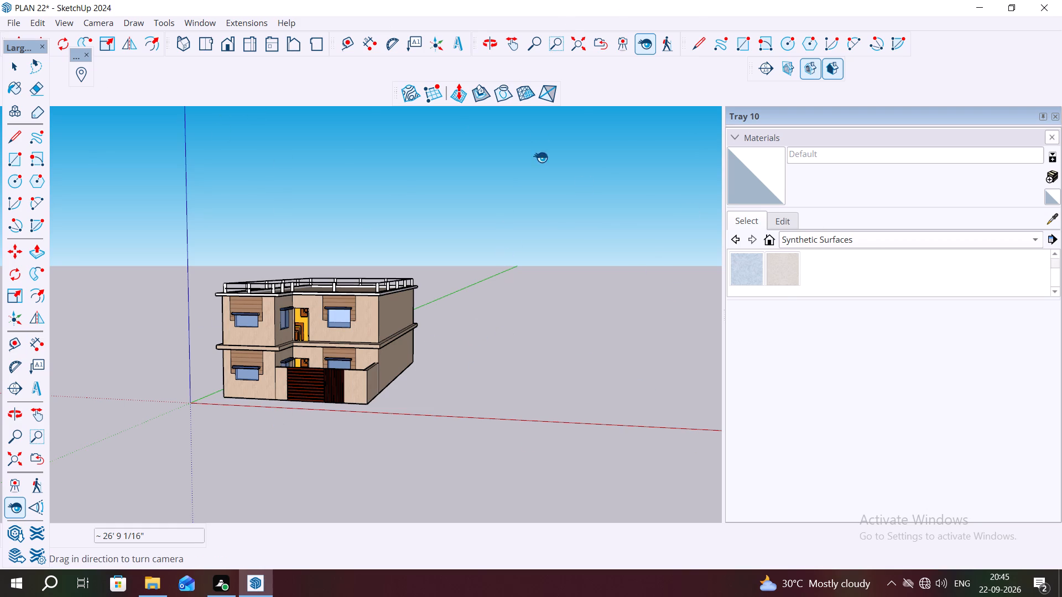
scroll(303, 314, up, 2)
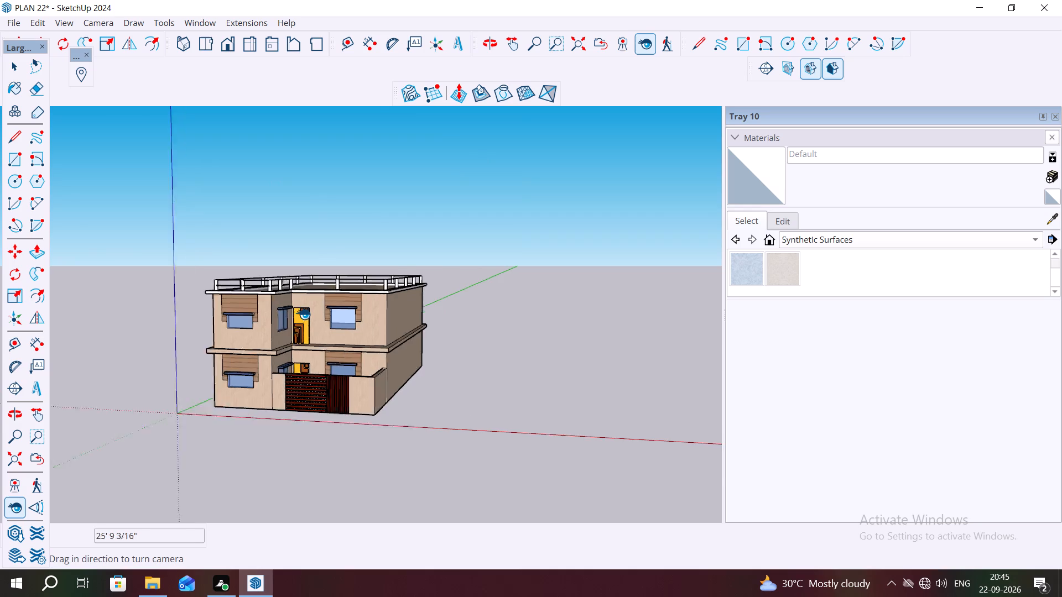
scroll(303, 314, up, 2)
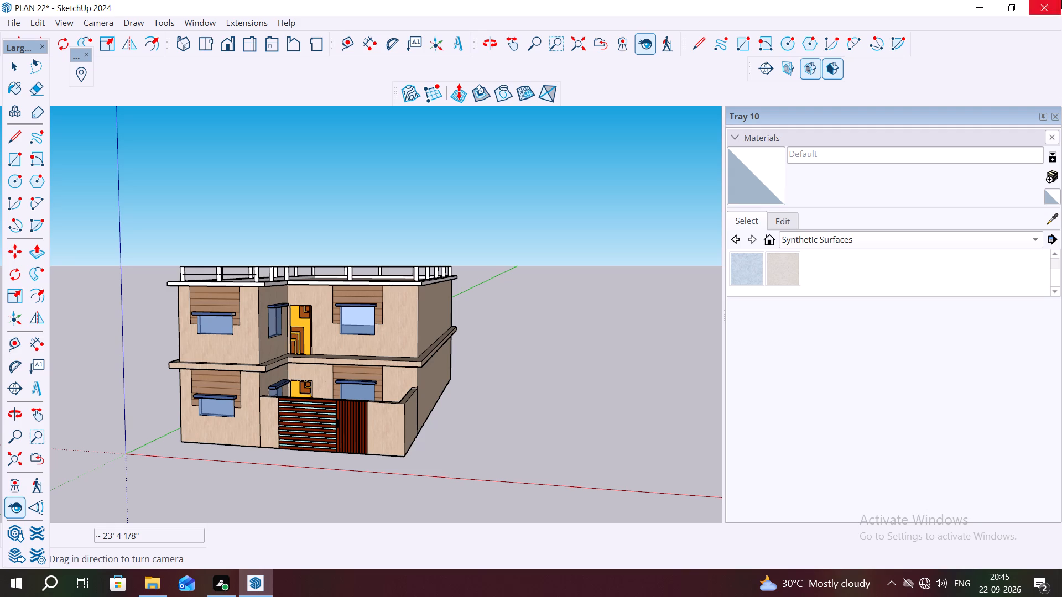
scroll(733, 551, down, 2)
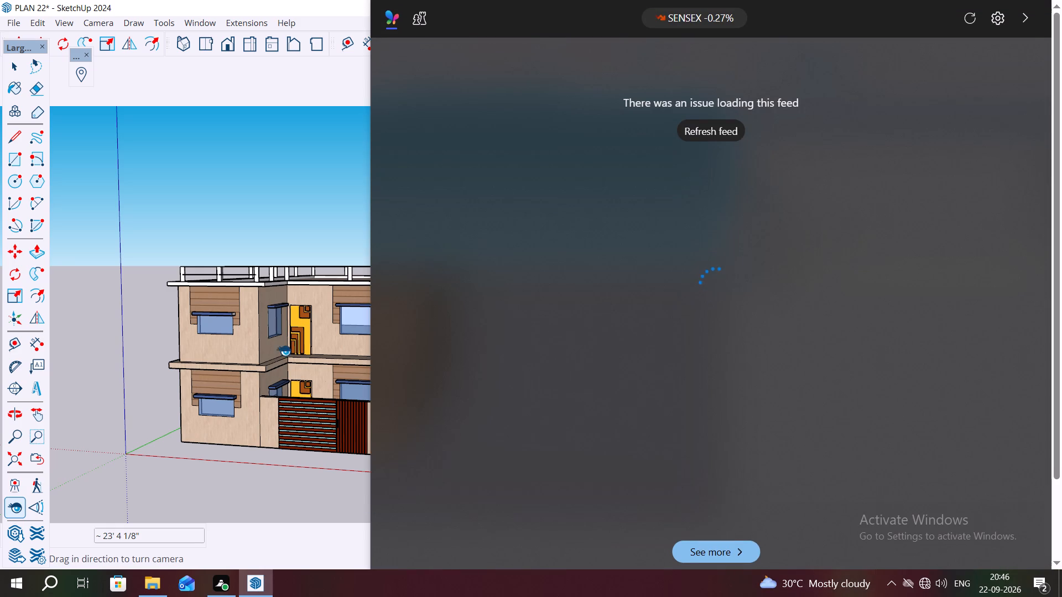
scroll(308, 278, up, 4)
scroll(388, 304, down, 1)
scroll(388, 306, up, 4)
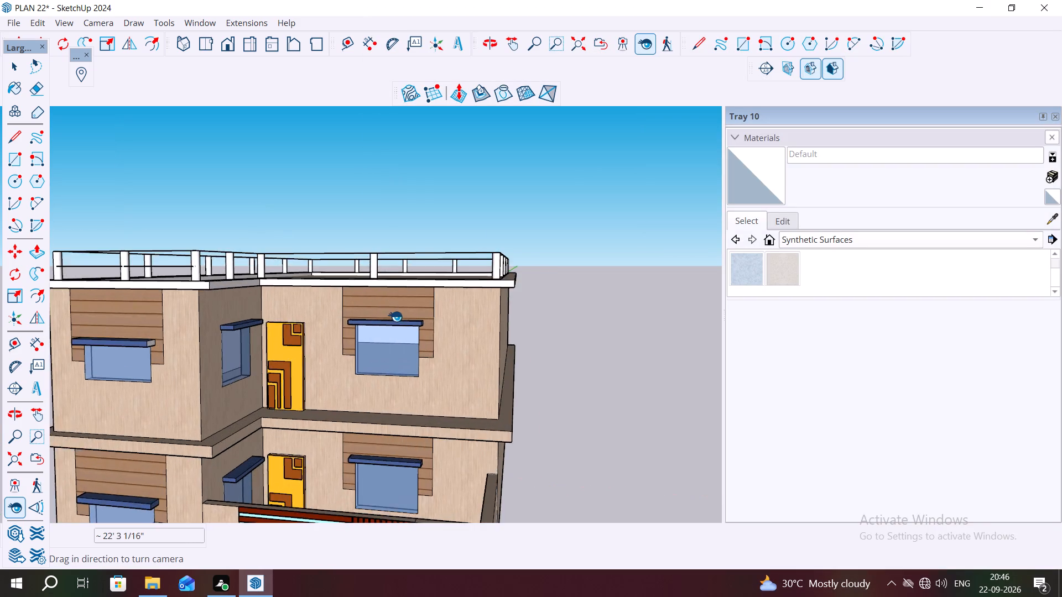
Examine the long side wall from a low viewpoint, the roof terrace from above, and the whole front elevation.
middle_drag(419, 357, 111, 300)
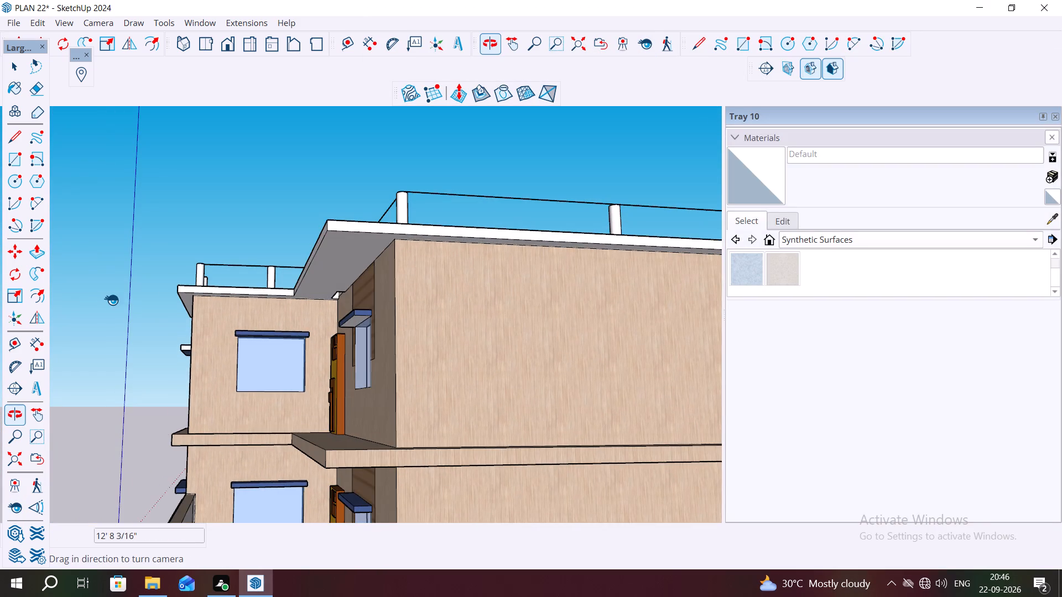
scroll(130, 300, down, 9)
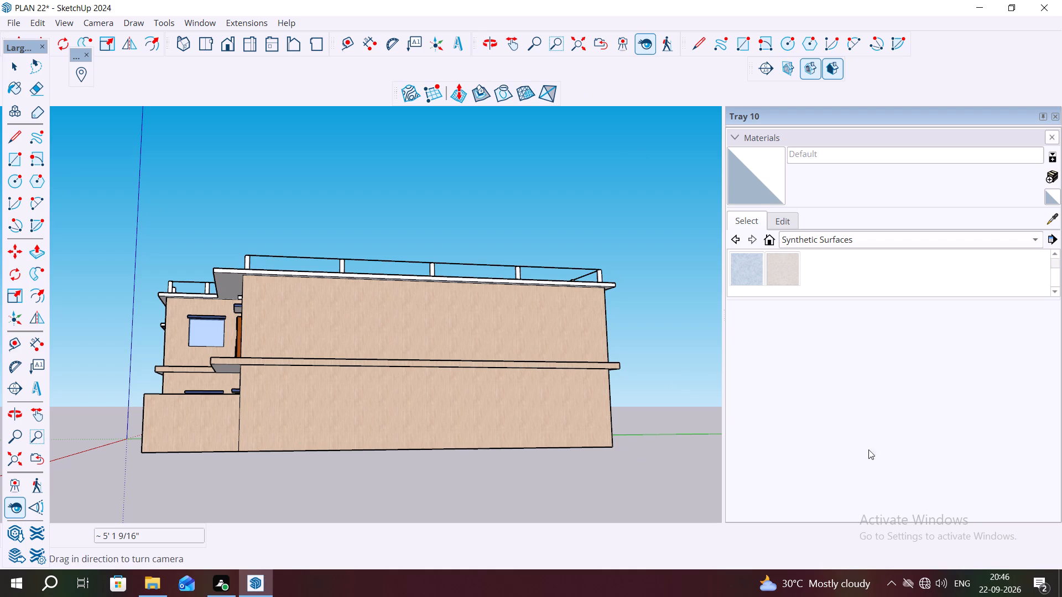
scroll(651, 348, down, 2)
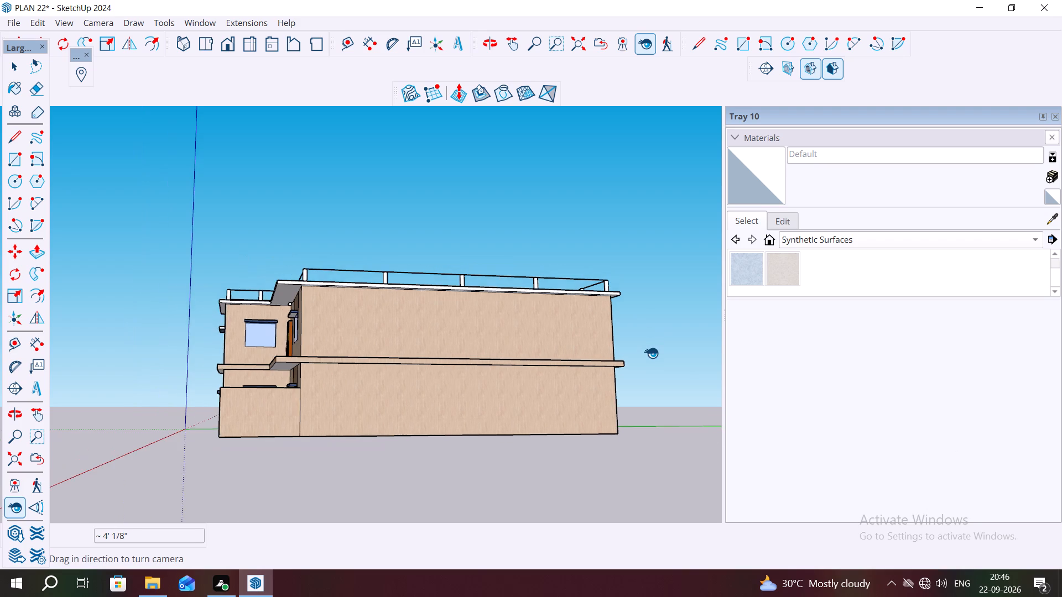
scroll(588, 333, down, 2)
scroll(409, 321, up, 2)
middle_drag(207, 296, 399, 449)
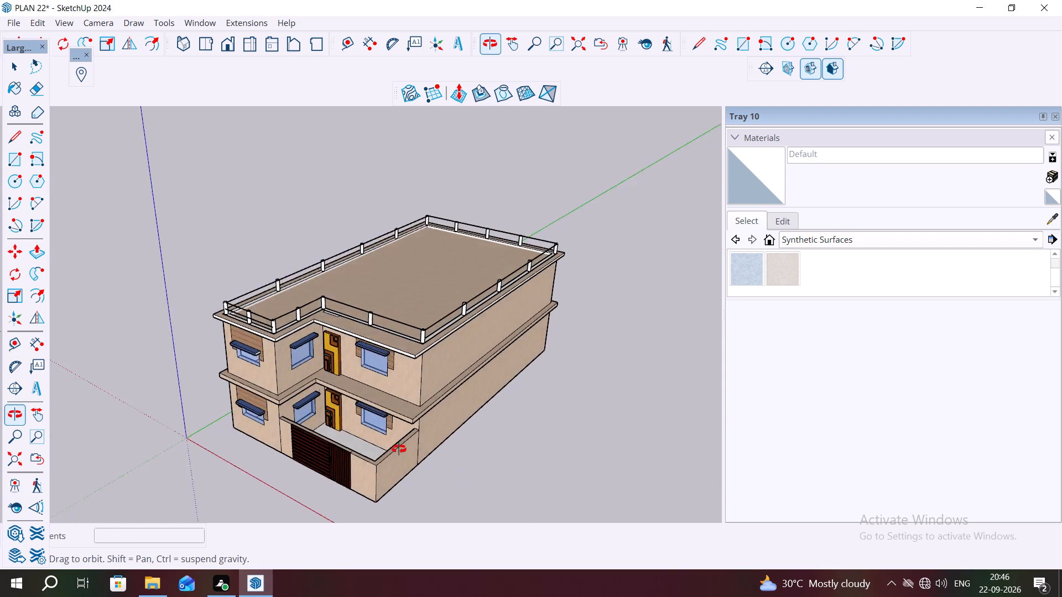
middle_drag(399, 449, 629, 350)
middle_drag(629, 350, 613, 359)
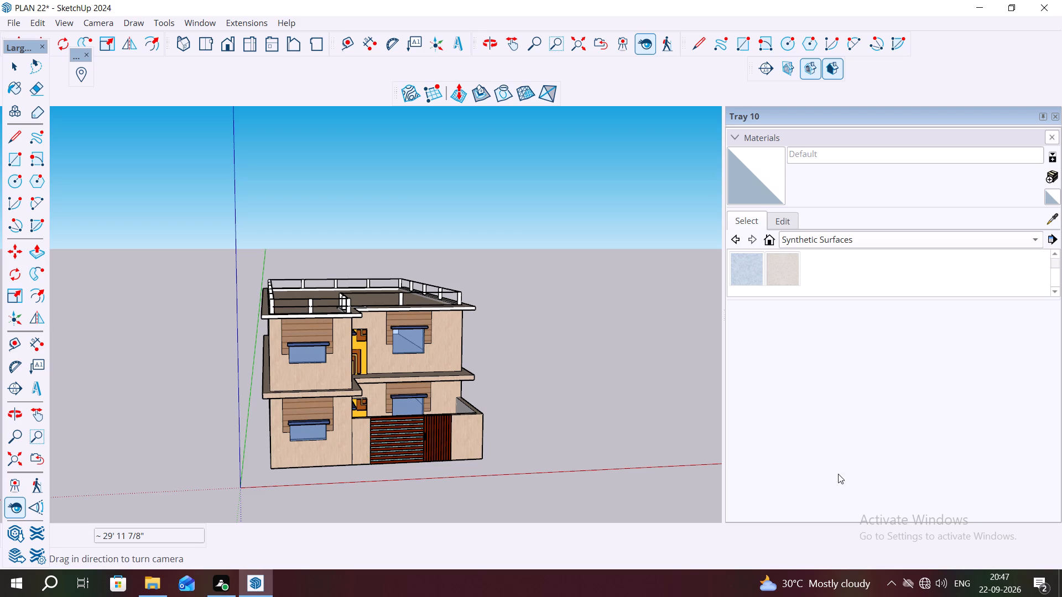
scroll(1024, 581, up, 1)
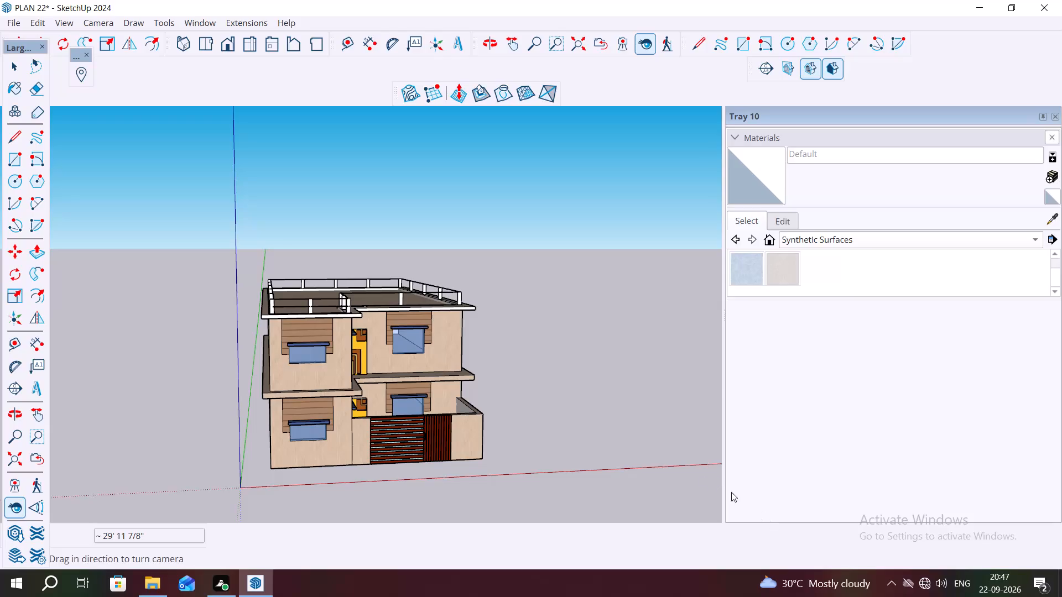